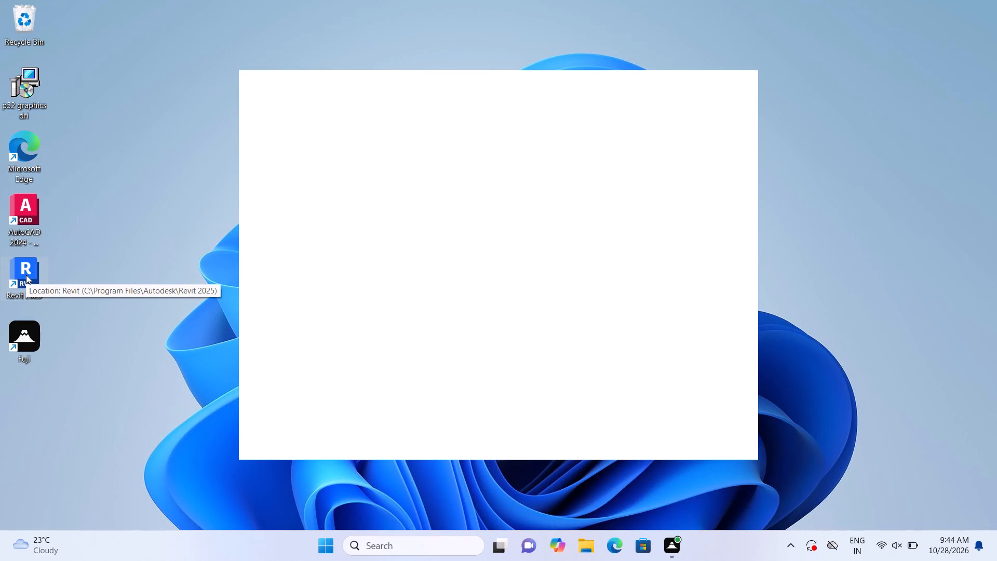
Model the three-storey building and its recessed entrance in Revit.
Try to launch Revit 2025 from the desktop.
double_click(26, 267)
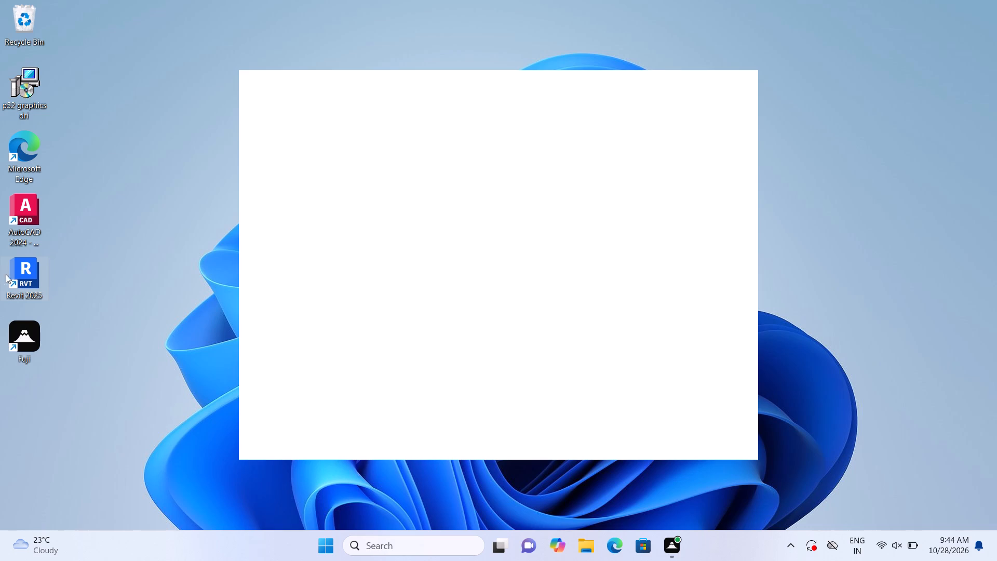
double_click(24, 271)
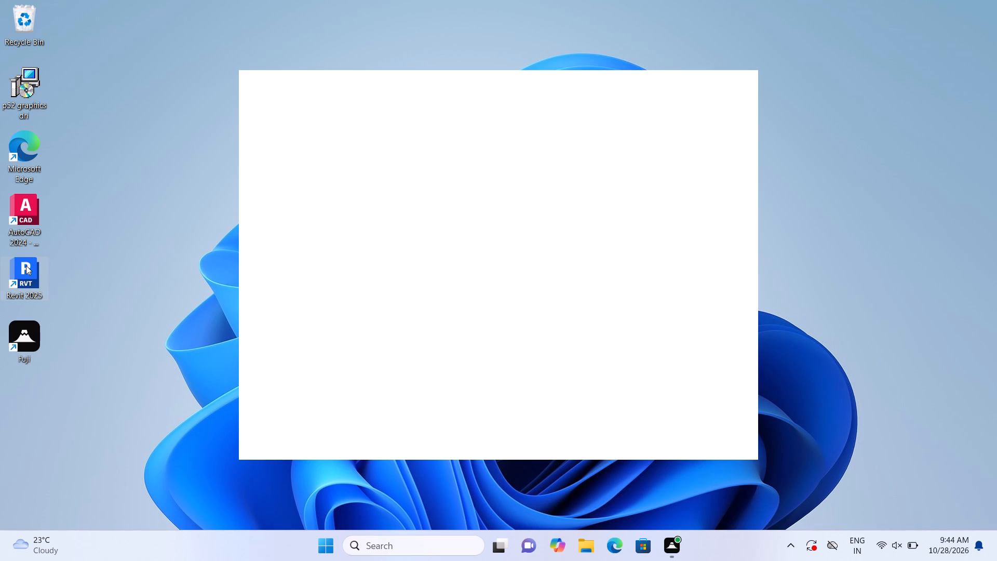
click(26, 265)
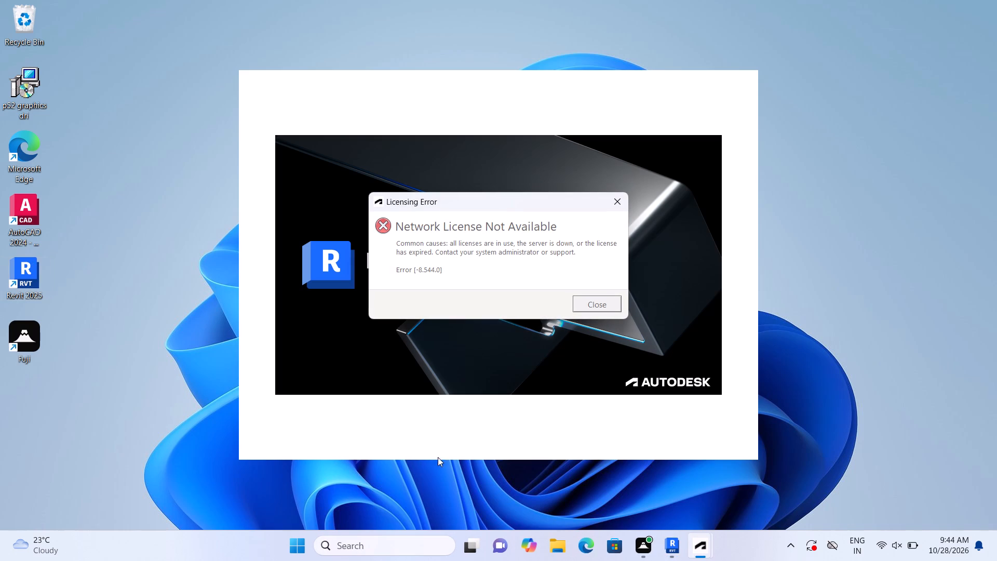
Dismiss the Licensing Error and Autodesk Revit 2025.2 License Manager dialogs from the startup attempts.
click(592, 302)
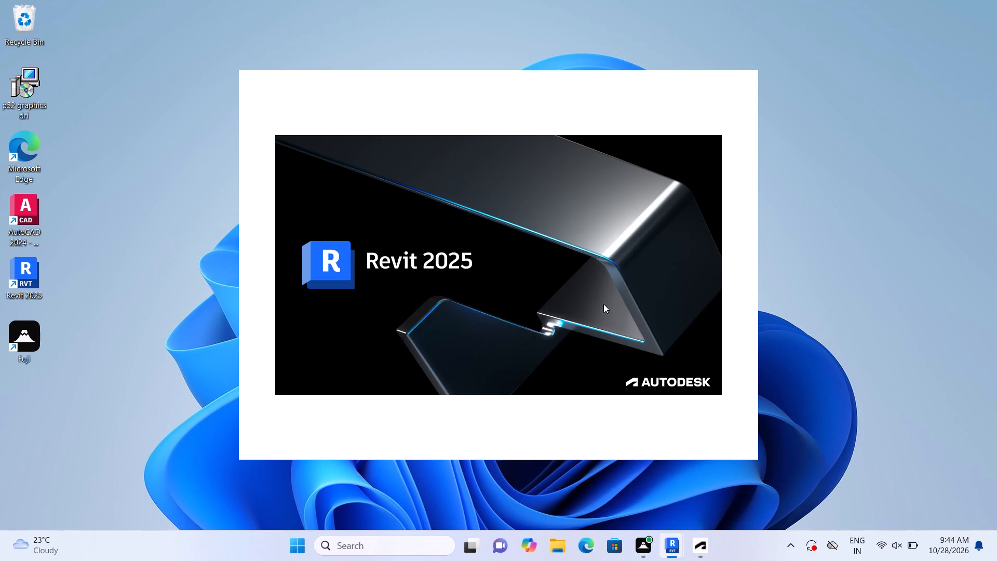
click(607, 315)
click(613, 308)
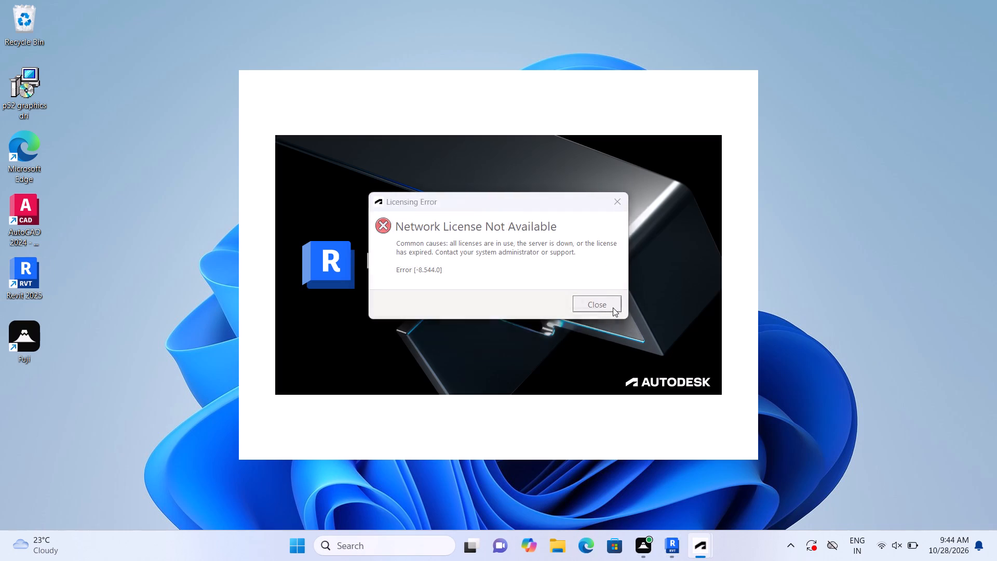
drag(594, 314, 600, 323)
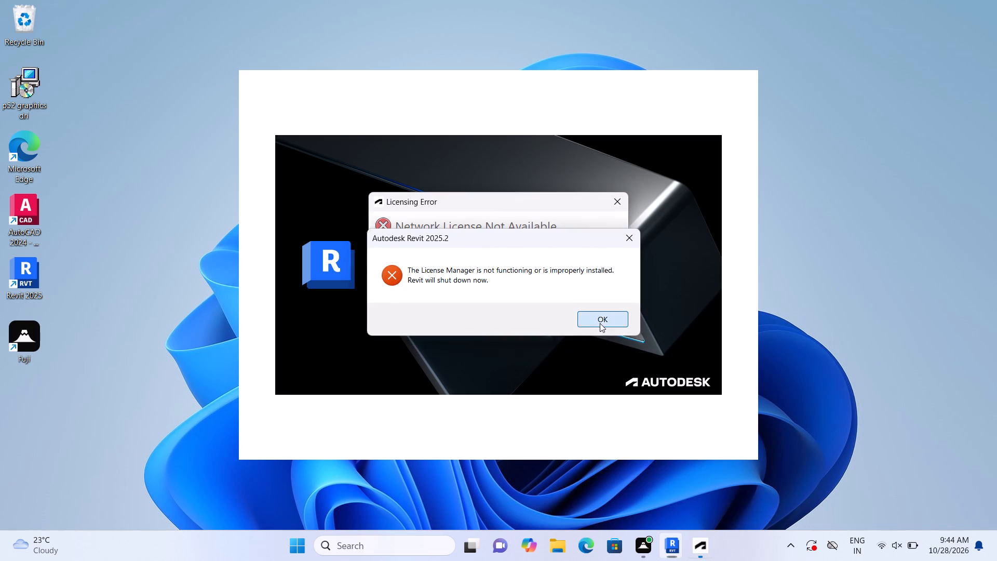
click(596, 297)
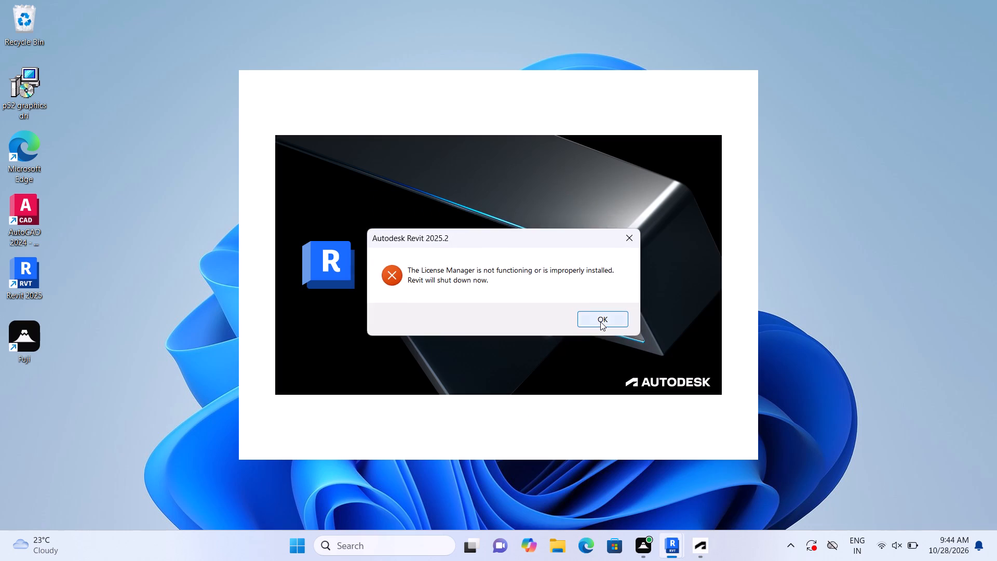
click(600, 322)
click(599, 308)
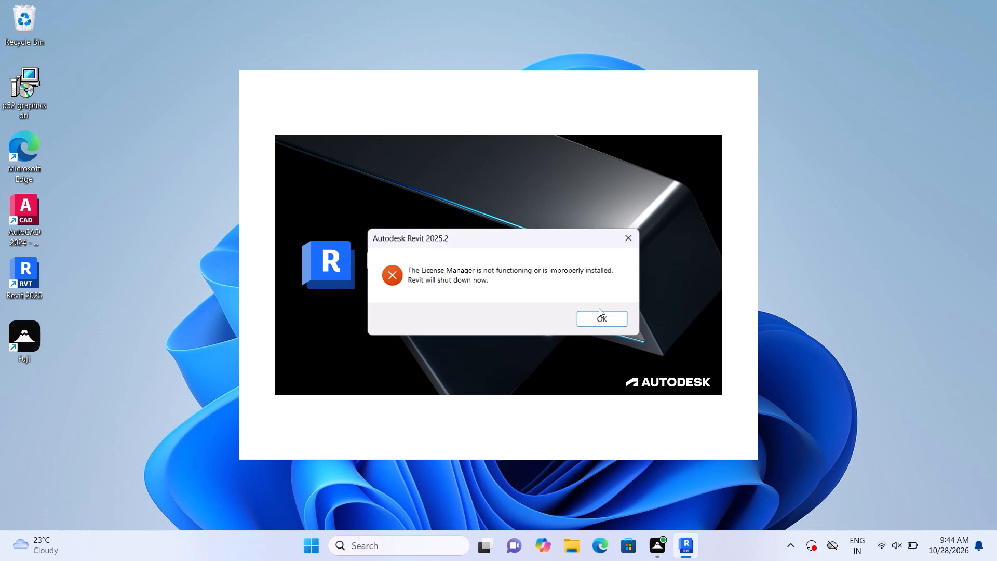
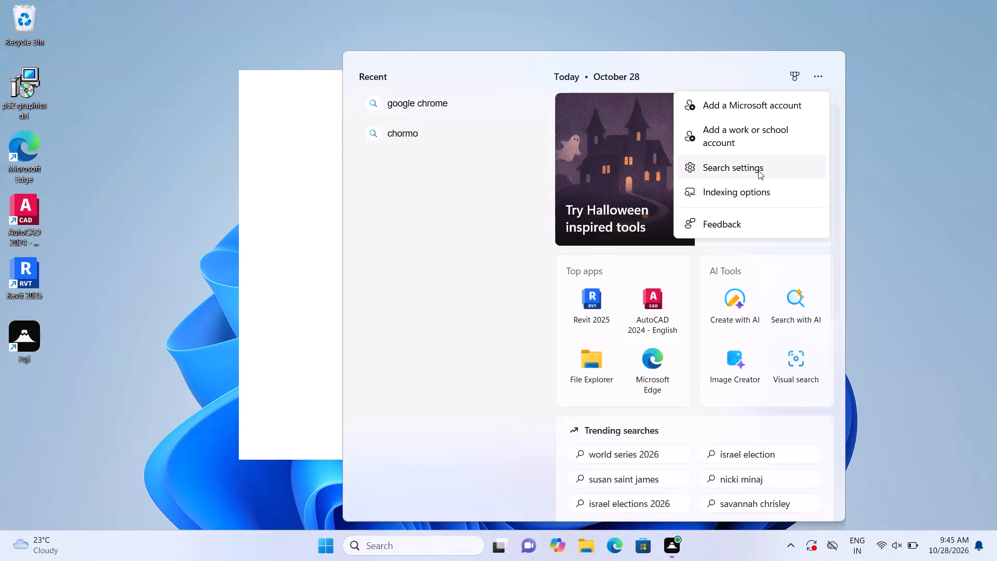
Open the Virus & threat protection settings of Microsoft Defender Antivirus in Windows Security.
click(761, 172)
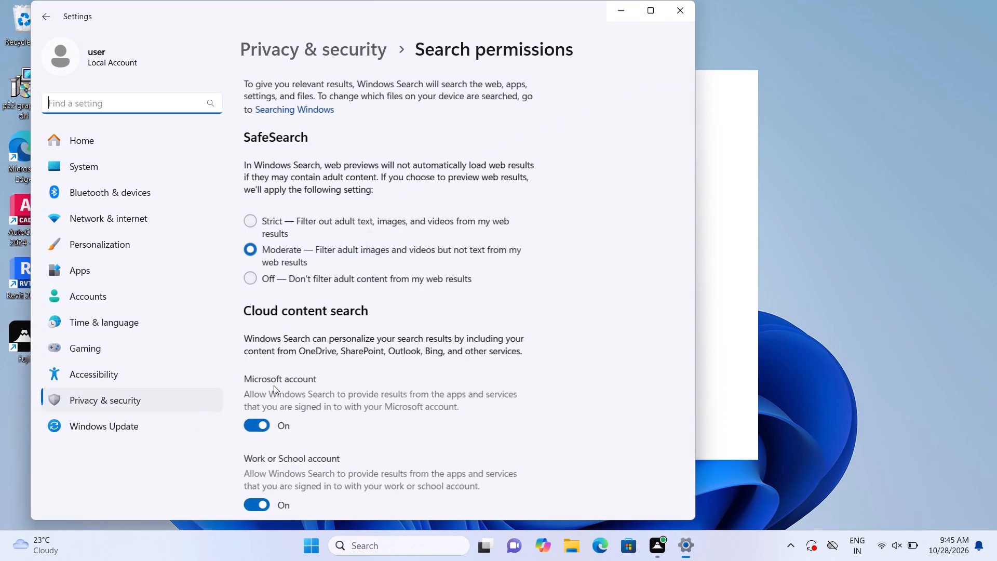
click(186, 403)
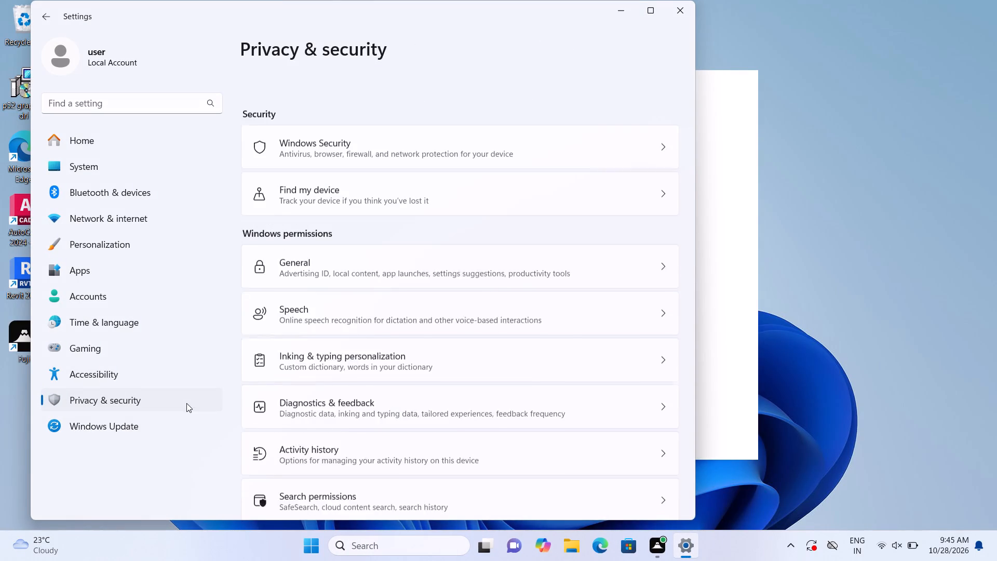
click(664, 109)
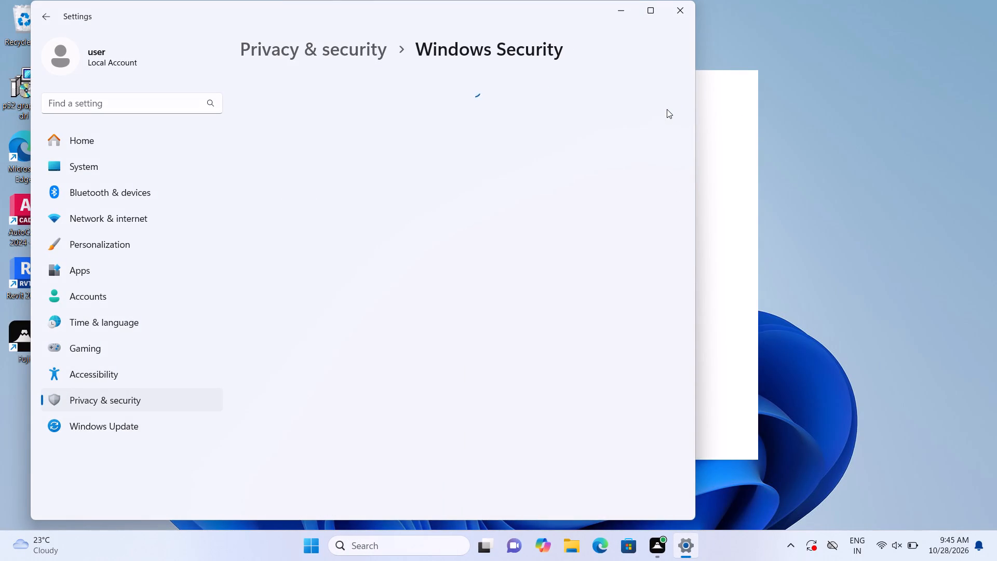
click(434, 202)
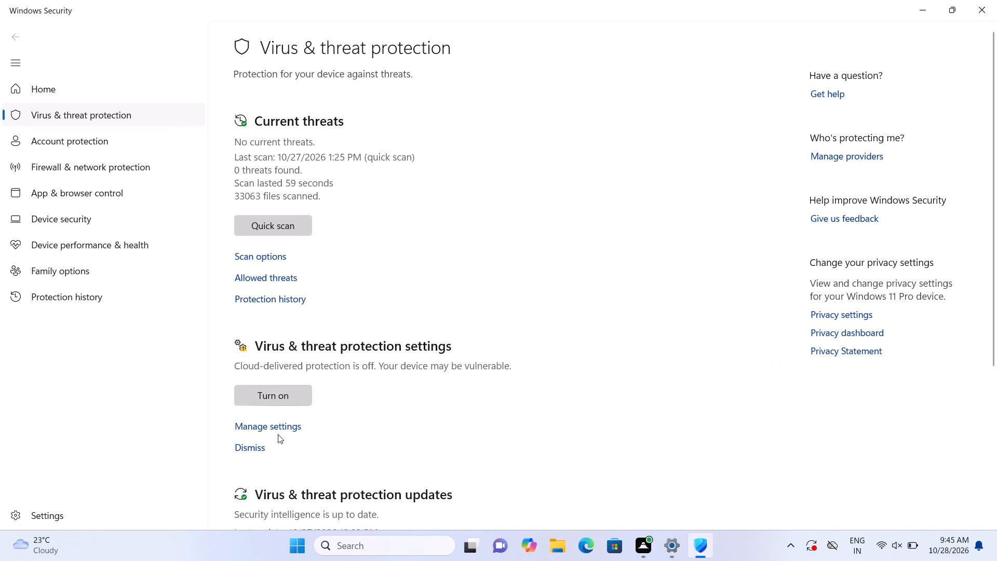
click(282, 421)
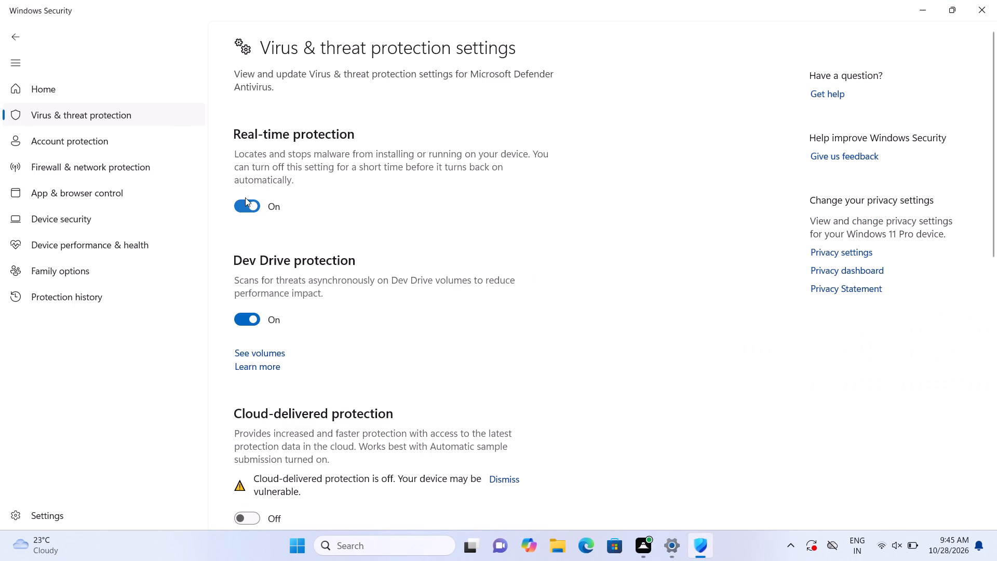
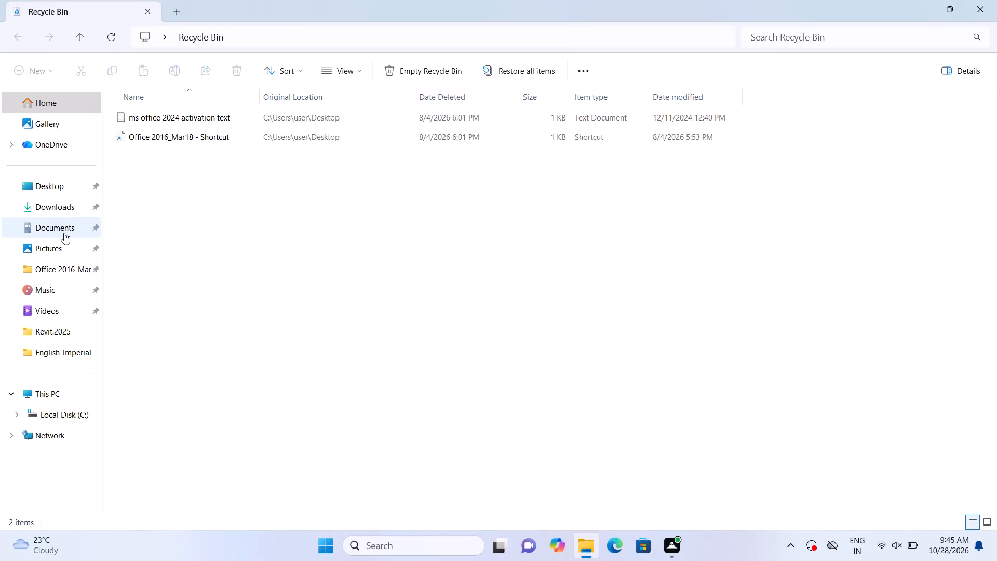
Mount the Autodesk.Revit.2025.2.Multilingual disc image from the Revit.2025 folder in Documents and open its Crack folder.
click(64, 233)
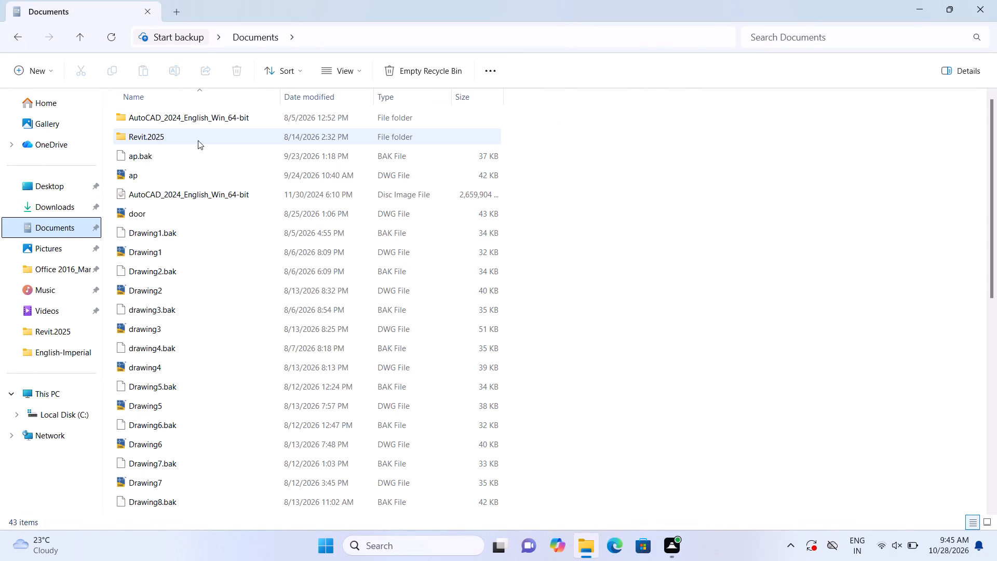
double_click(198, 140)
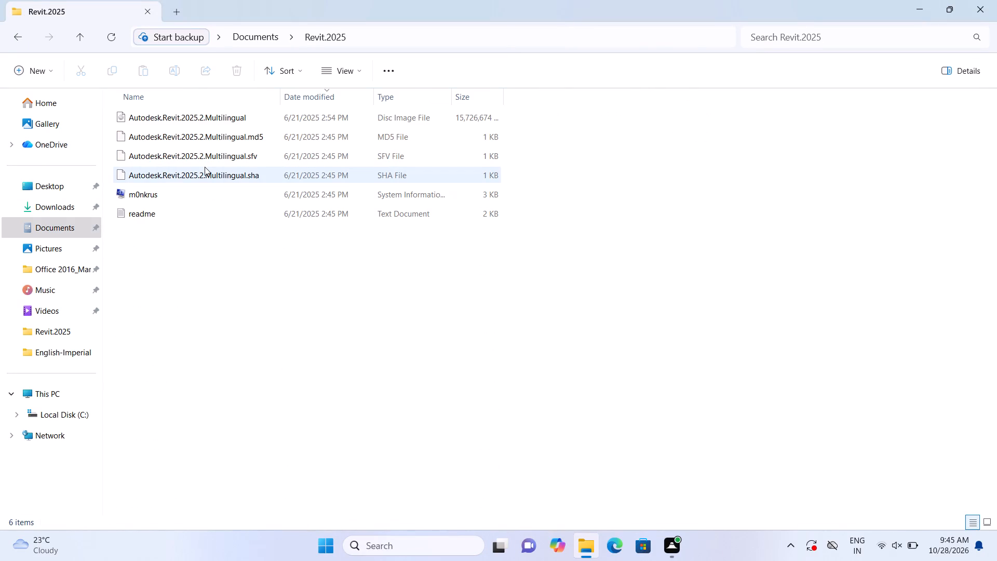
double_click(222, 114)
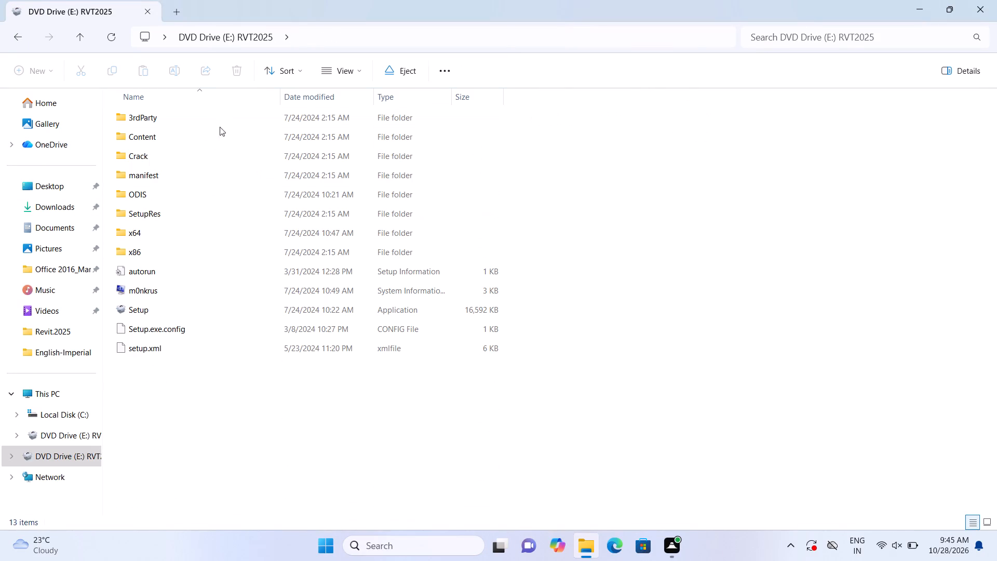
double_click(200, 158)
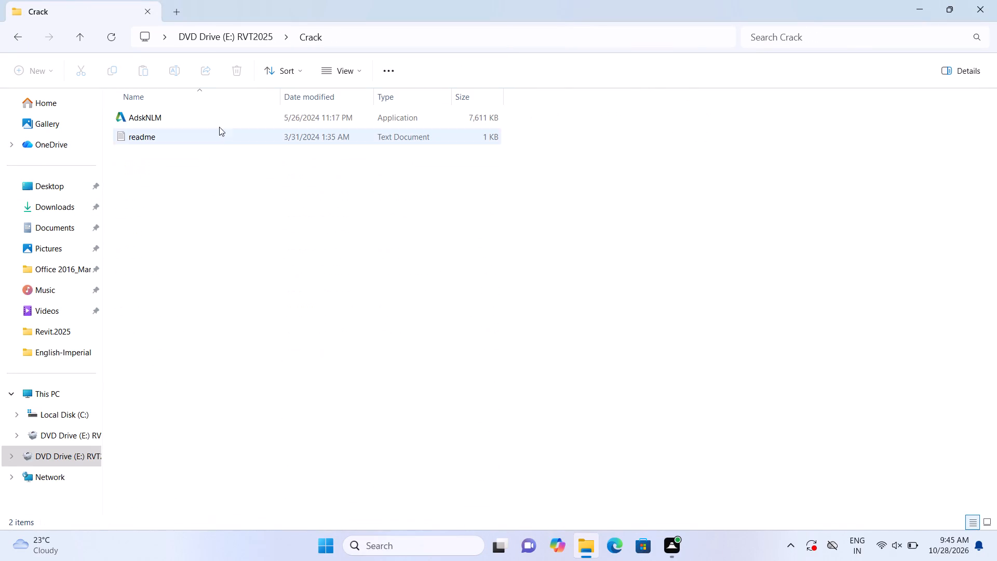
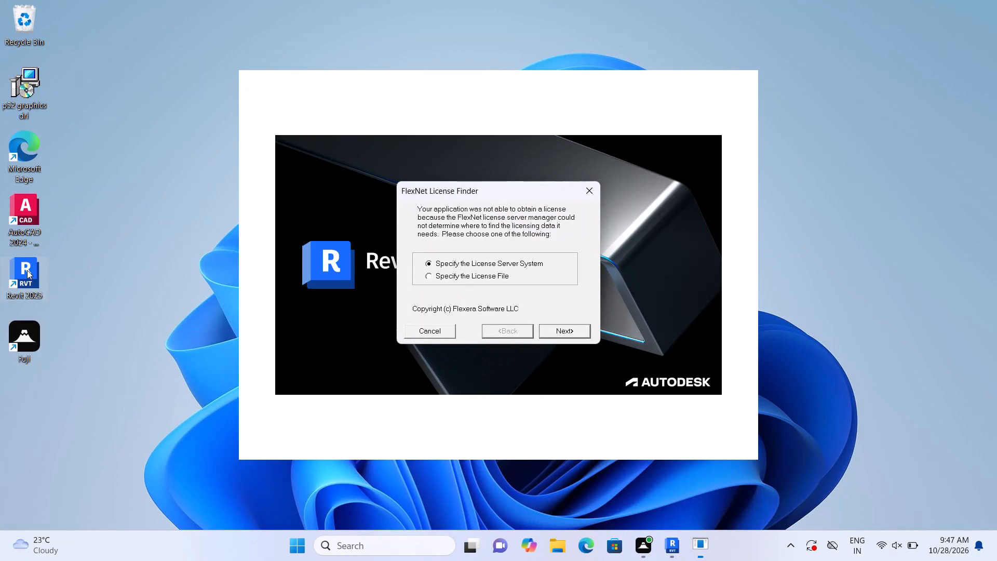
Dismiss the FlexNet License Finder without specifying a license server or file.
click(585, 192)
click(594, 299)
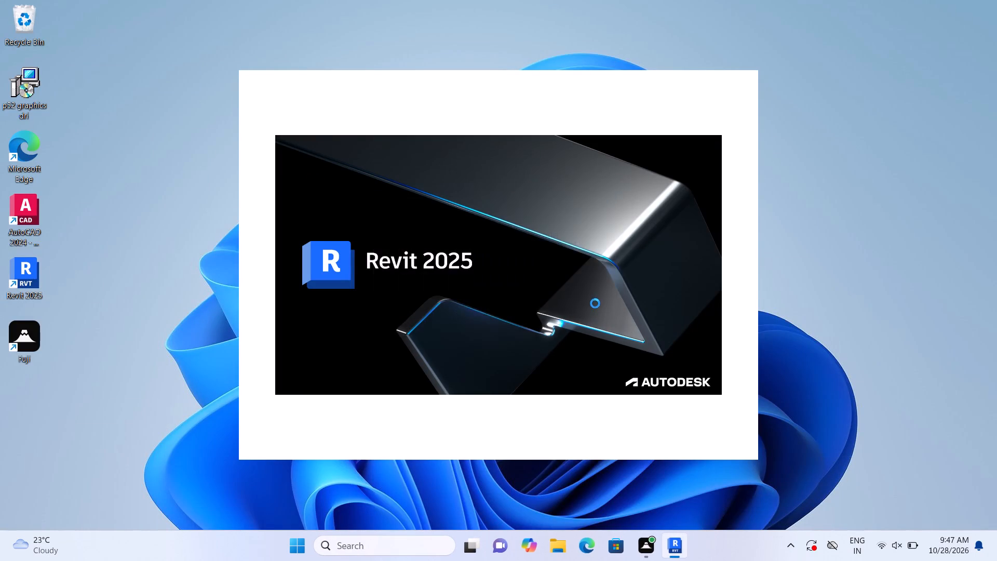
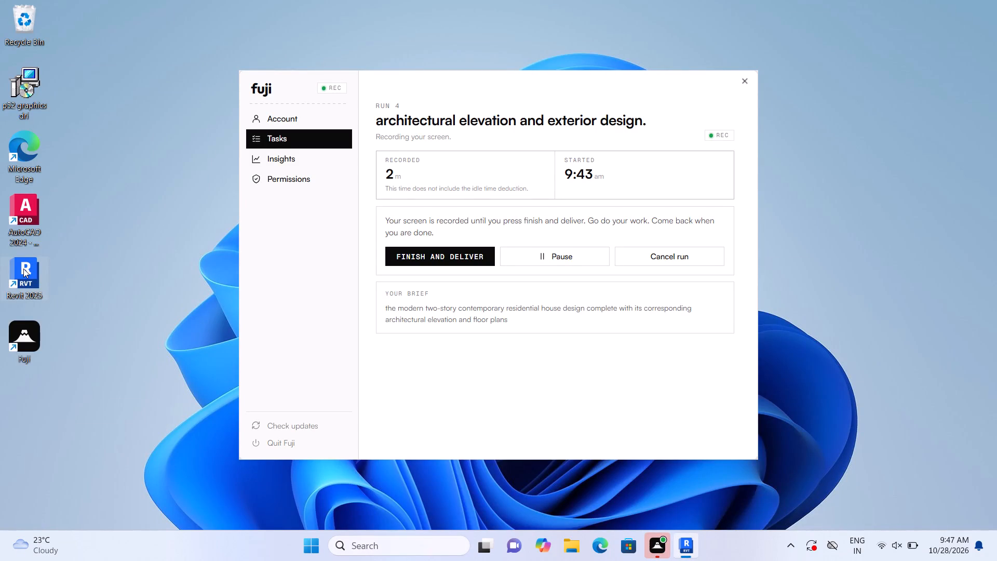
Launch Revit 2025 again from the desktop.
double_click(20, 268)
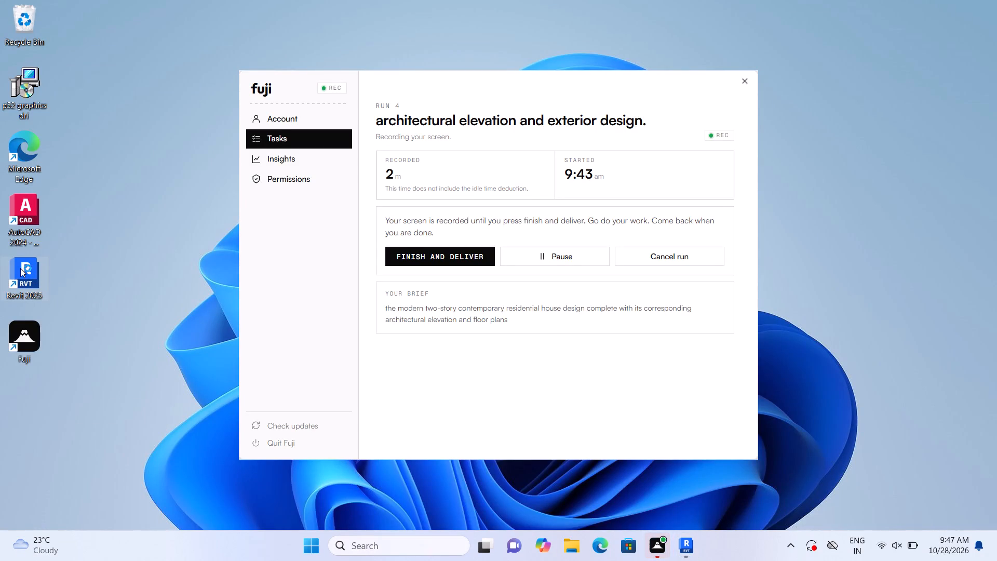
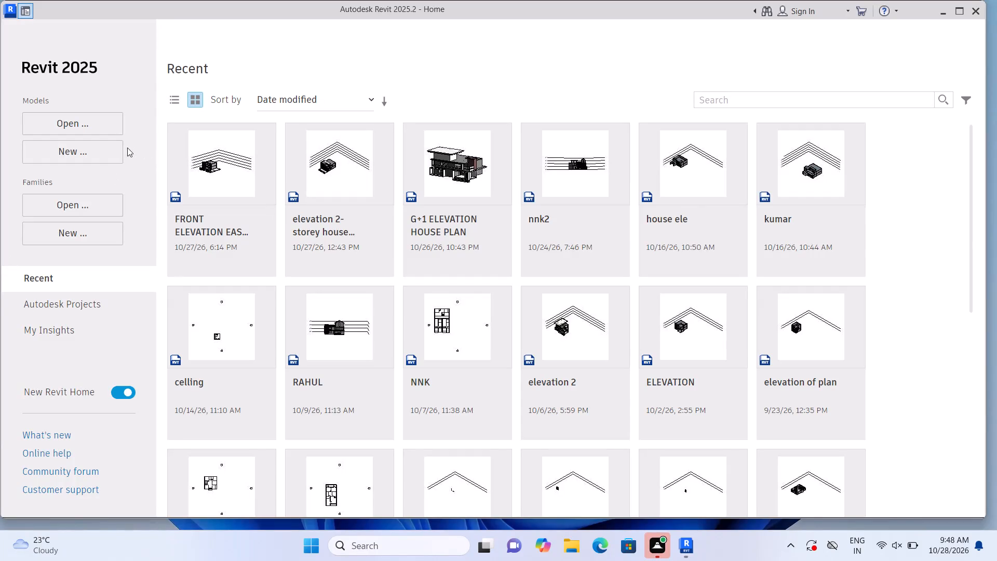
Create a new project from the default.rte template in the English-Imperial folder.
click(109, 148)
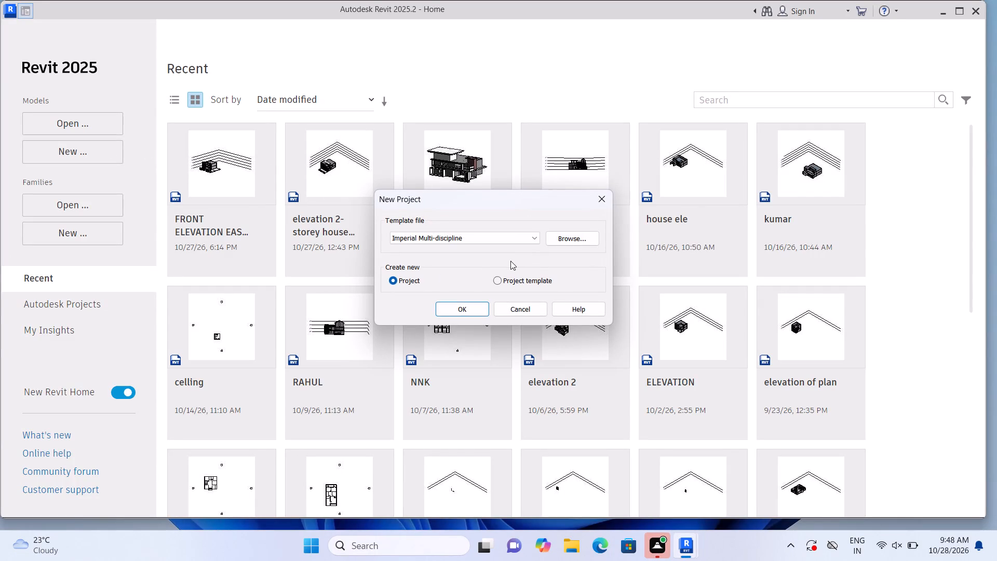
click(576, 236)
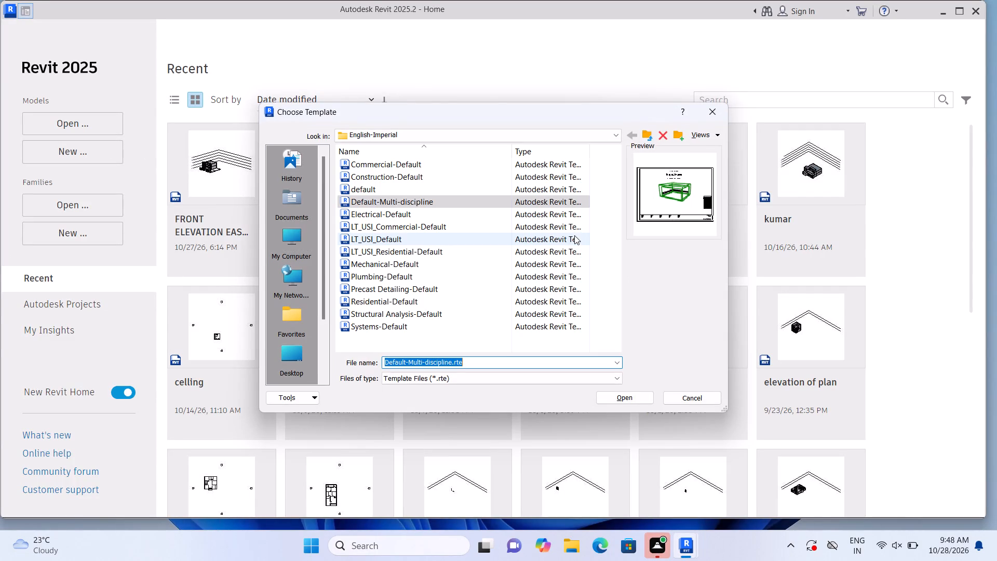
click(371, 186)
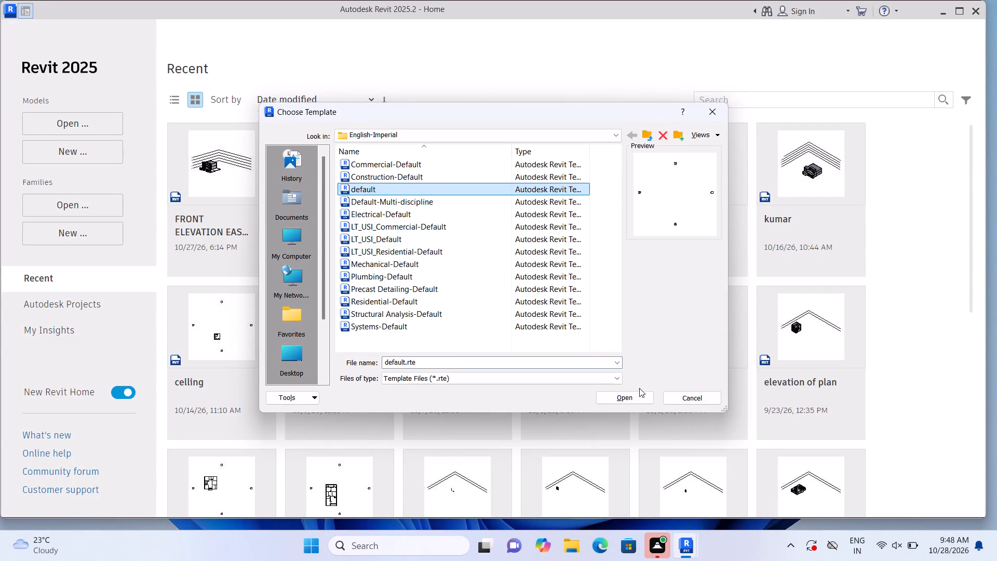
click(627, 394)
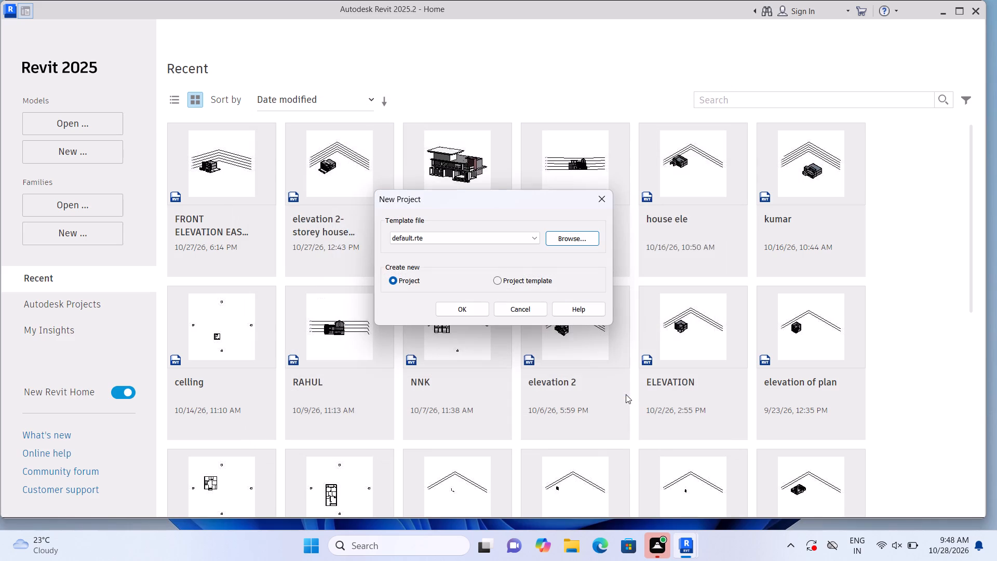
click(467, 303)
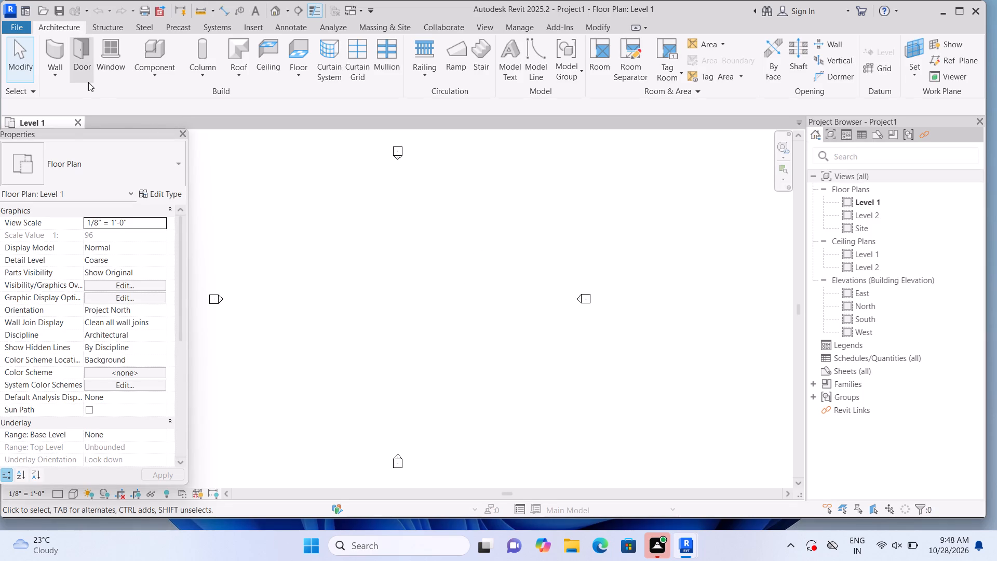
Start the architectural Wall command and duplicate the Generic - 8" basic wall type under the name 9".
click(52, 43)
click(167, 198)
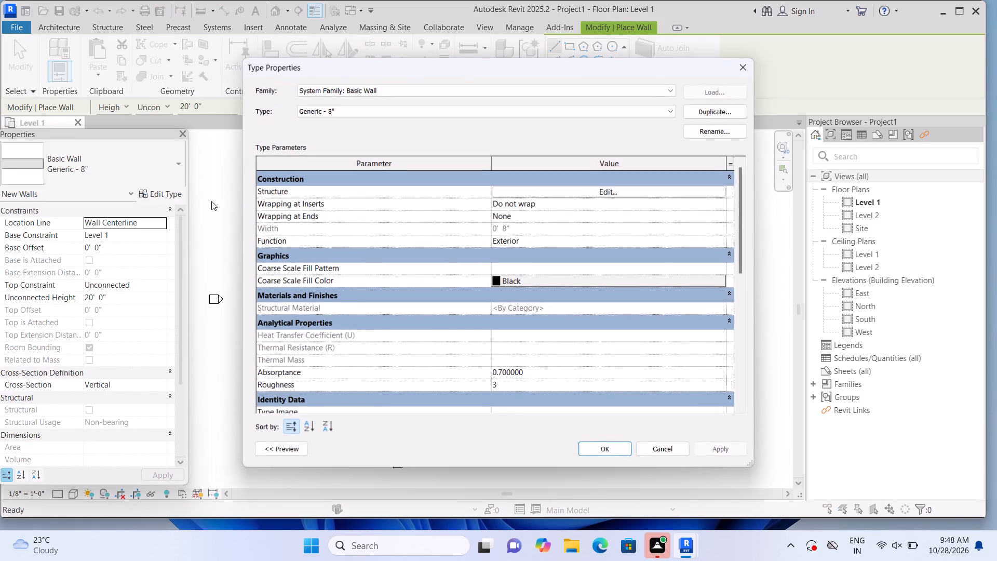
click(726, 111)
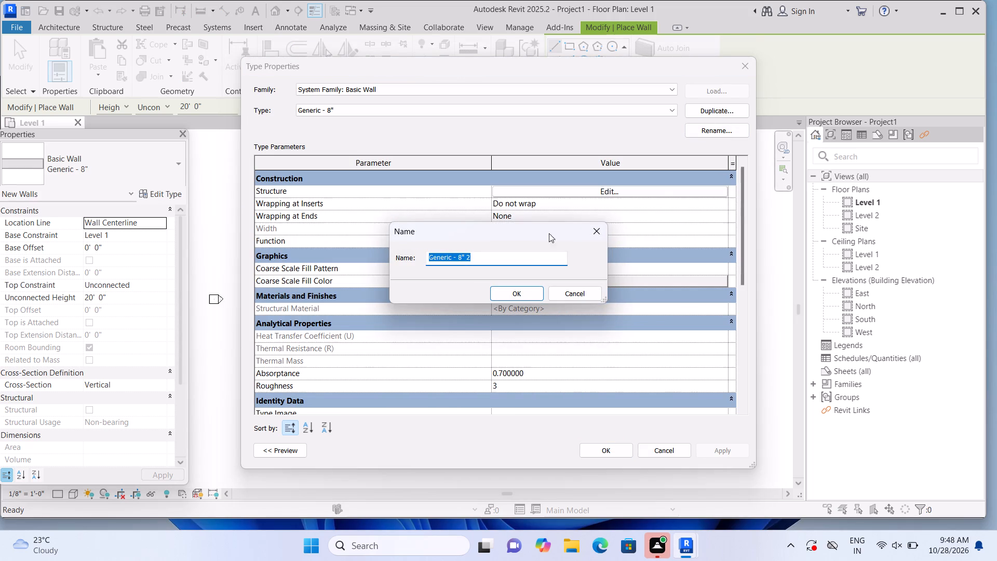
click(524, 262)
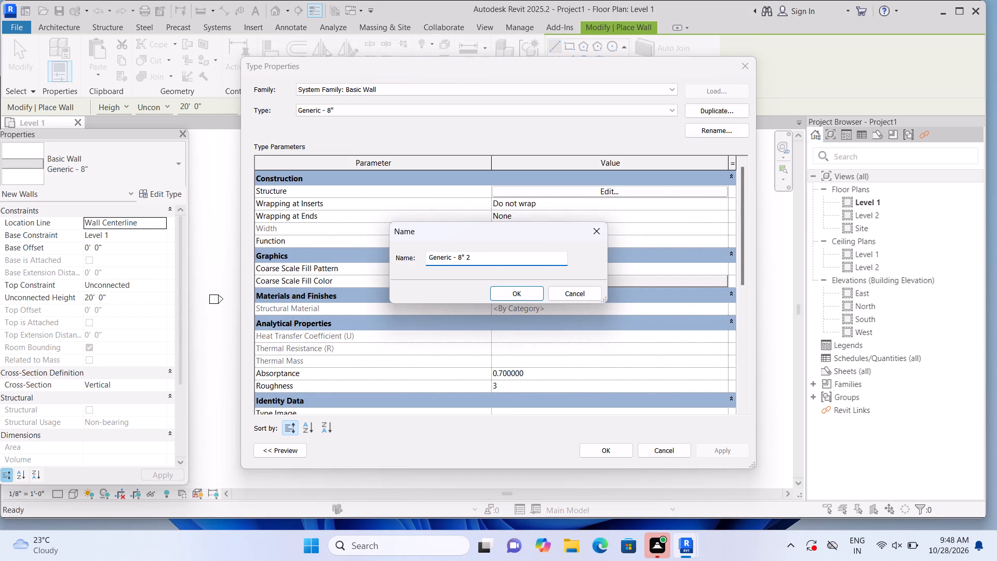
key(BackSpace)
key(BackSpace)
key(BackSpace)
key(BackSpace)
key(BackSpace)
key(BackSpace)
key(BackSpace)
key(BackSpace)
key(BackSpace)
key(BackSpace)
key(BackSpace)
key(BackSpace)
key(BackSpace)
key(BackSpace)
key(BackSpace)
key(BackSpace)
key(BackSpace)
key(BackSpace)
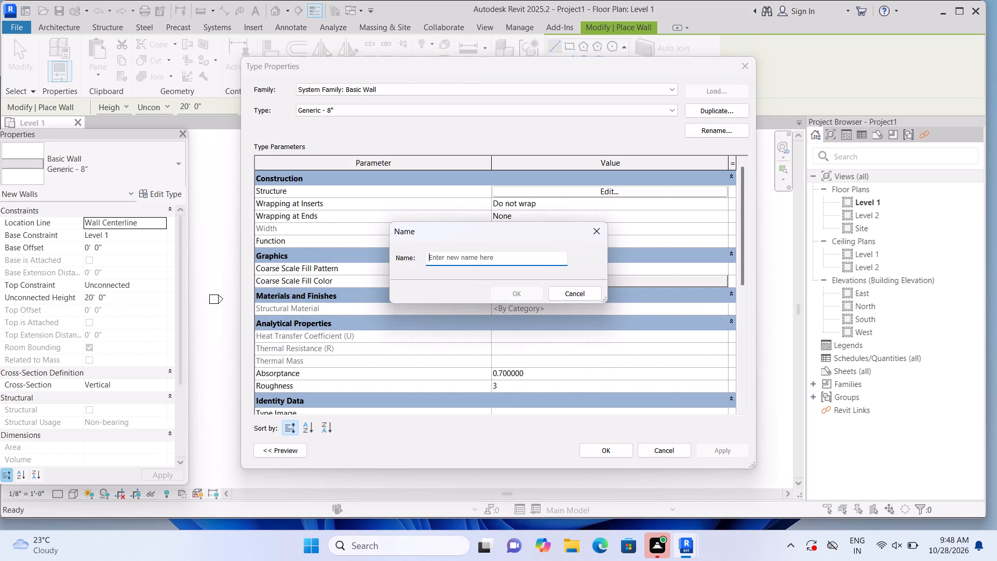
text(9")
click(516, 296)
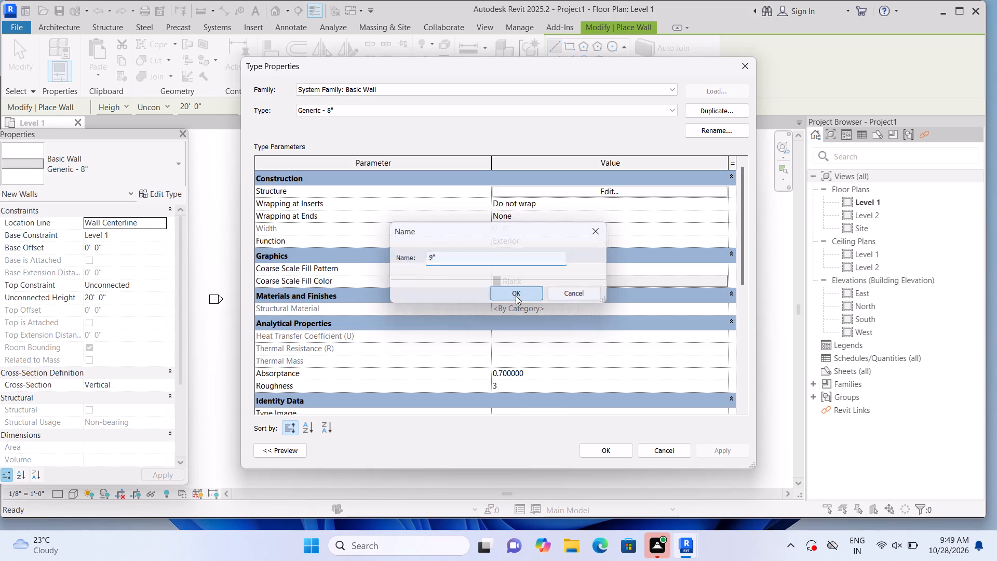
Set the structure layer thickness of the 9" wall type to 9" and apply the type changes.
click(604, 186)
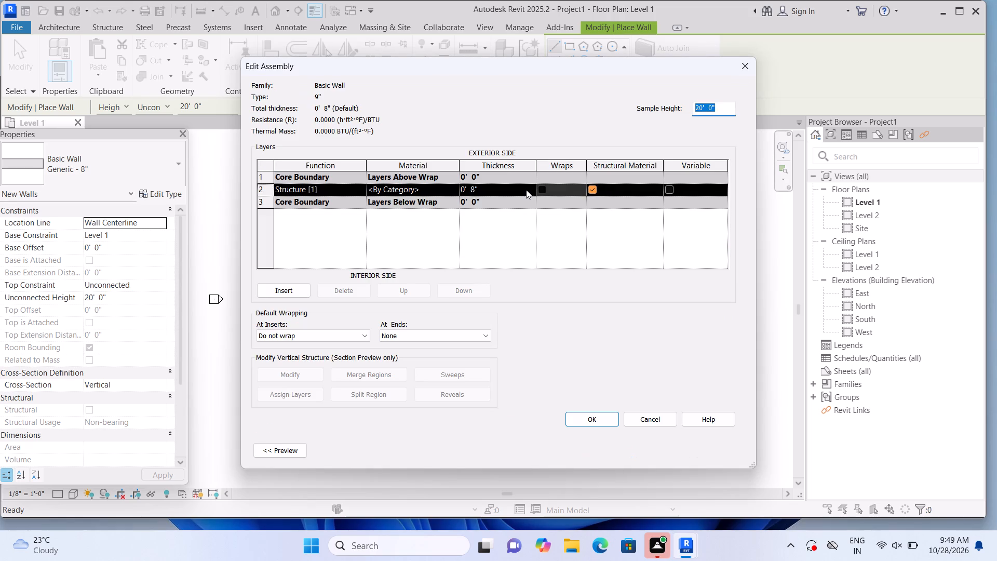
click(526, 190)
key(BackSpace)
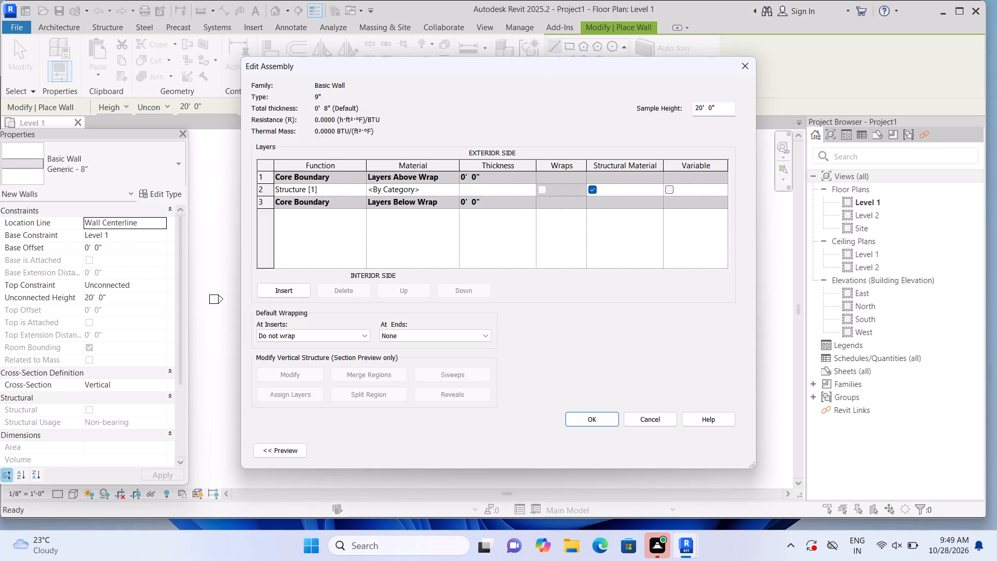
key(9)
key(shift+quotedbl)
key(Return)
click(598, 422)
click(731, 450)
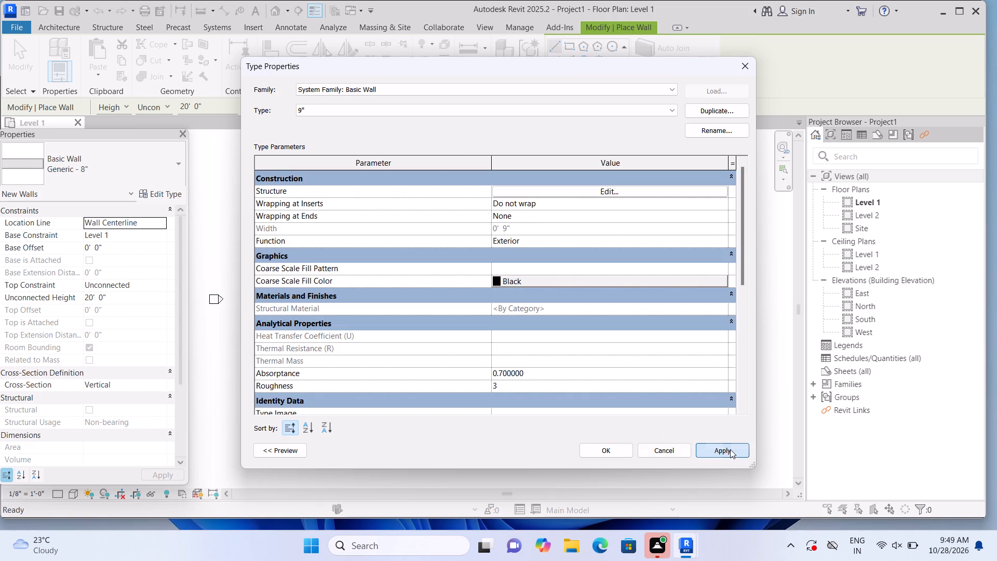
click(596, 445)
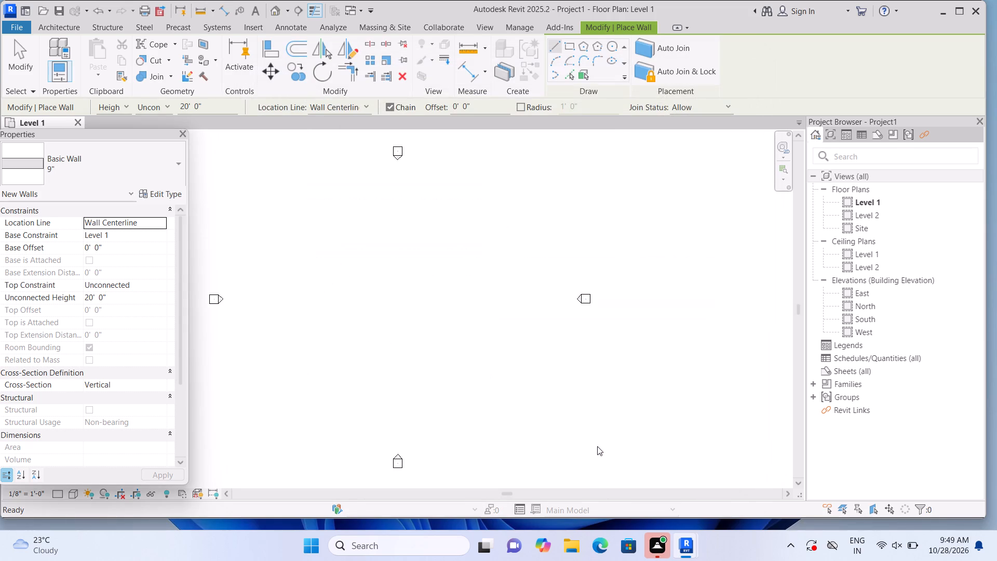
Duplicate the 9" wall type under the name 4.5".
click(149, 195)
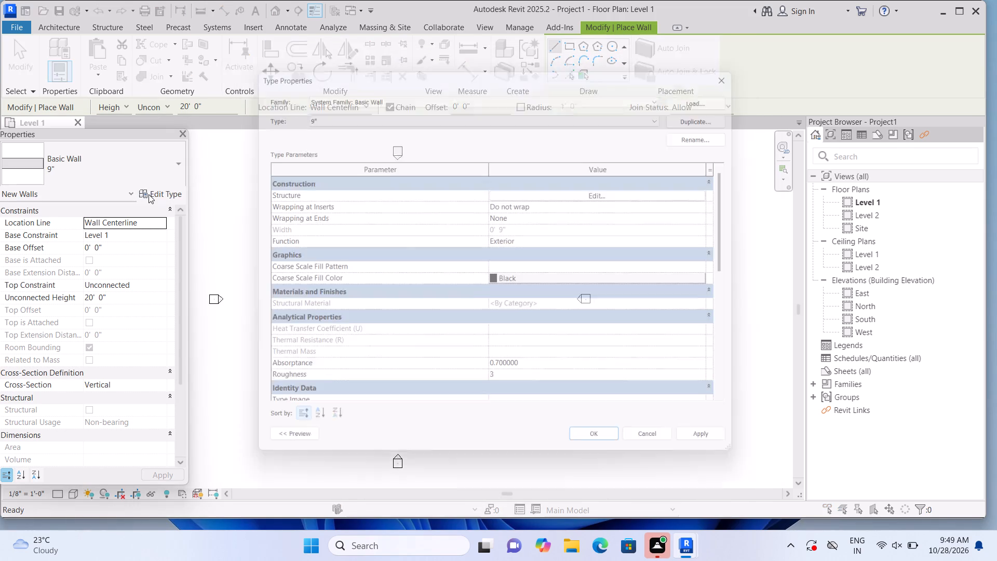
click(728, 111)
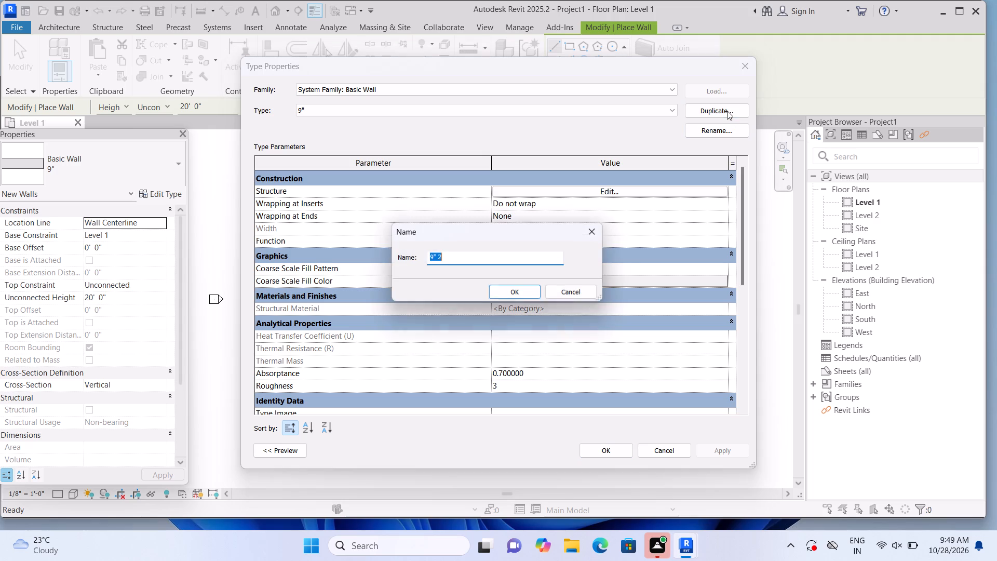
click(541, 260)
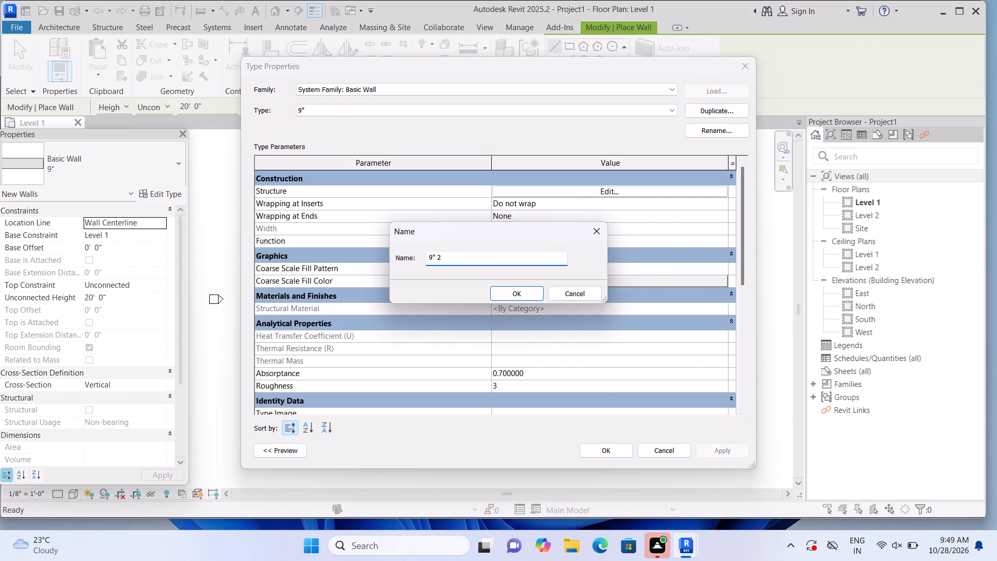
key(BackSpace)
key(BackSpace)
key(BackSpace)
key(BackSpace)
text(4.5")
click(524, 292)
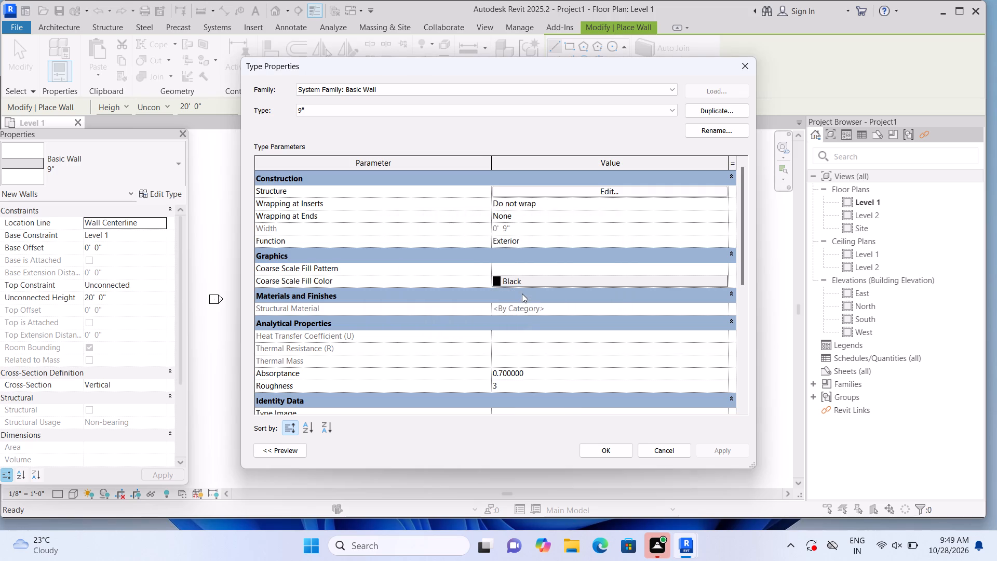
Set the structure layer thickness of the 4.5" wall type to 4.5" and apply the type changes.
click(607, 185)
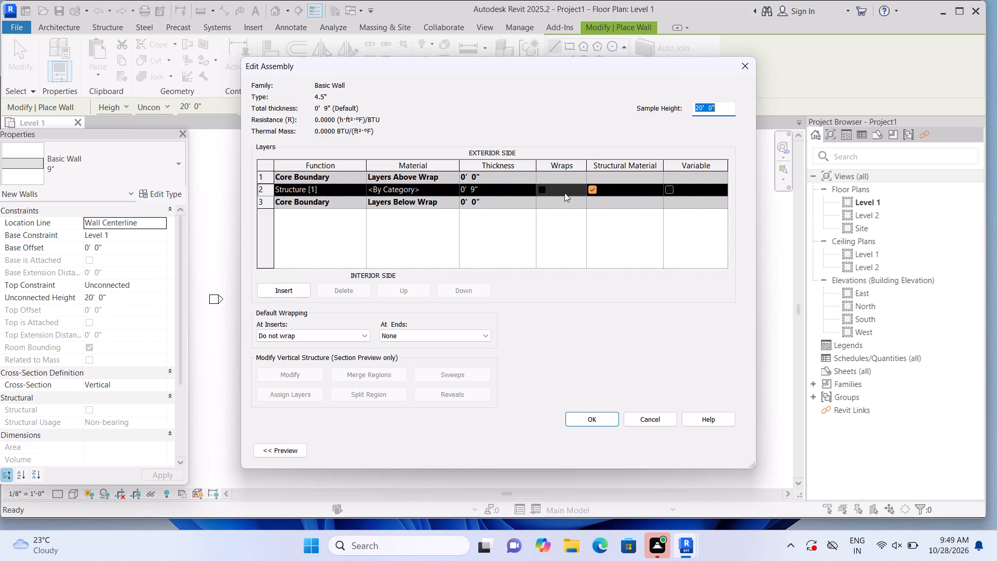
click(514, 189)
key(BackSpace)
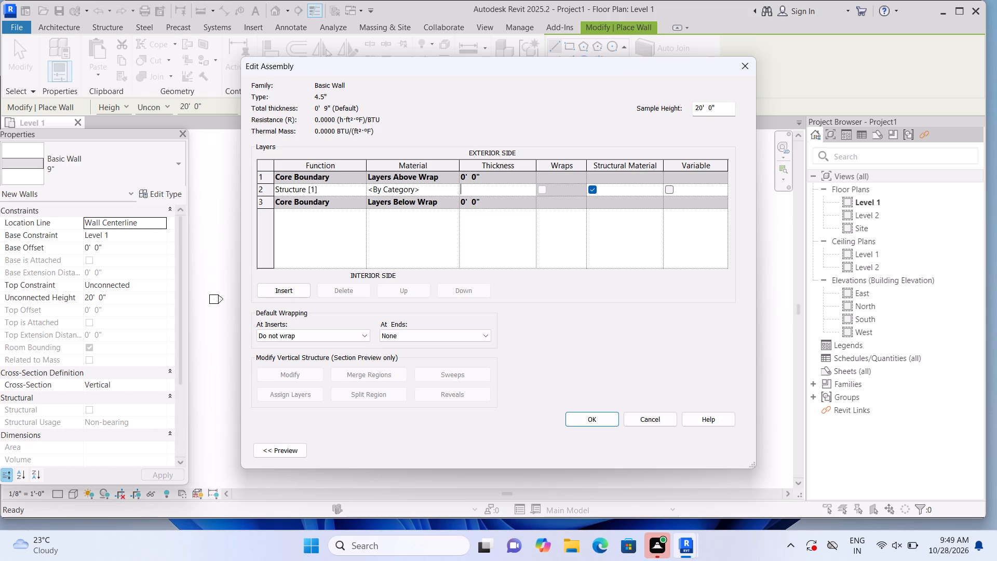
text(4.5)
key(shift+quotedbl)
key(Return)
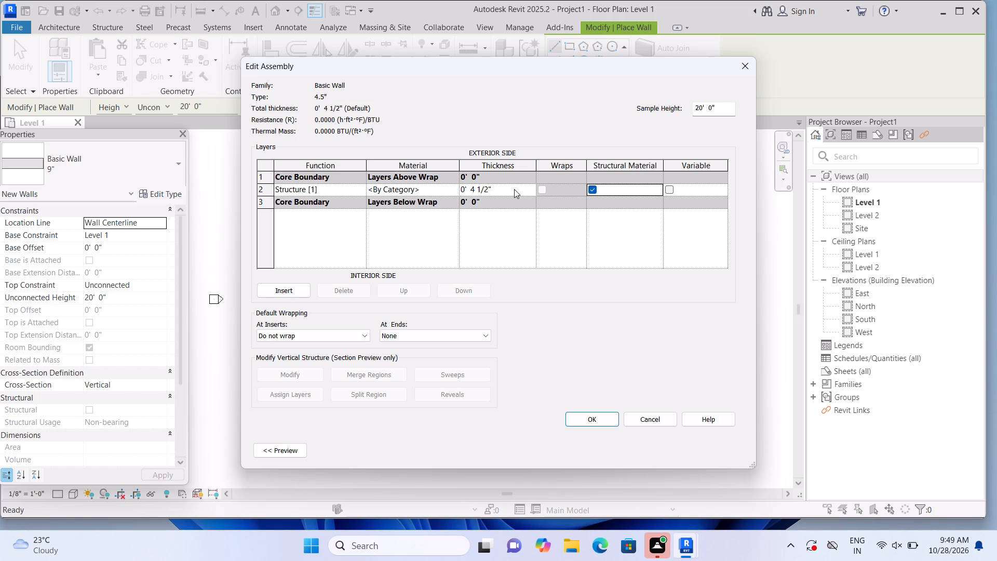
click(582, 416)
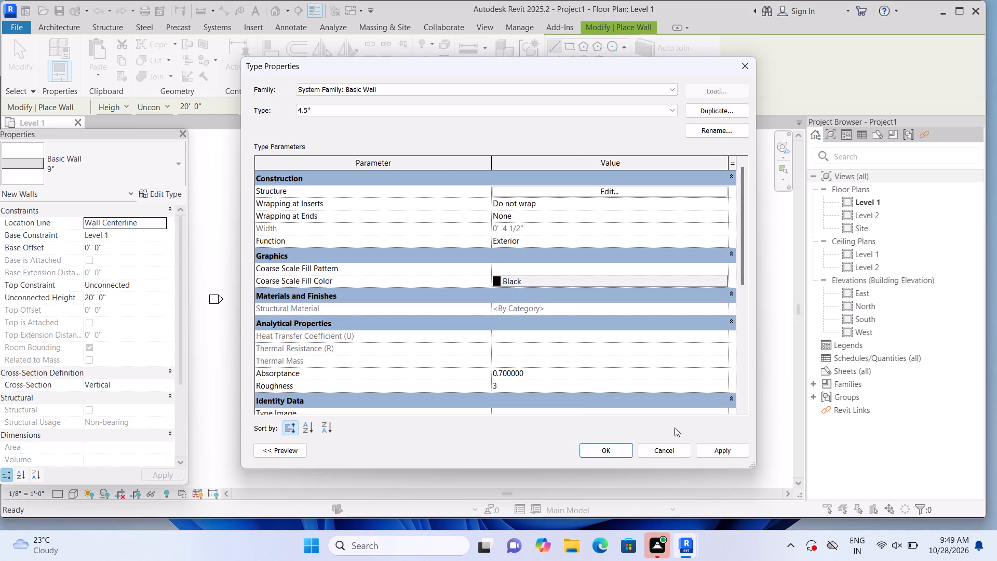
click(711, 450)
click(598, 454)
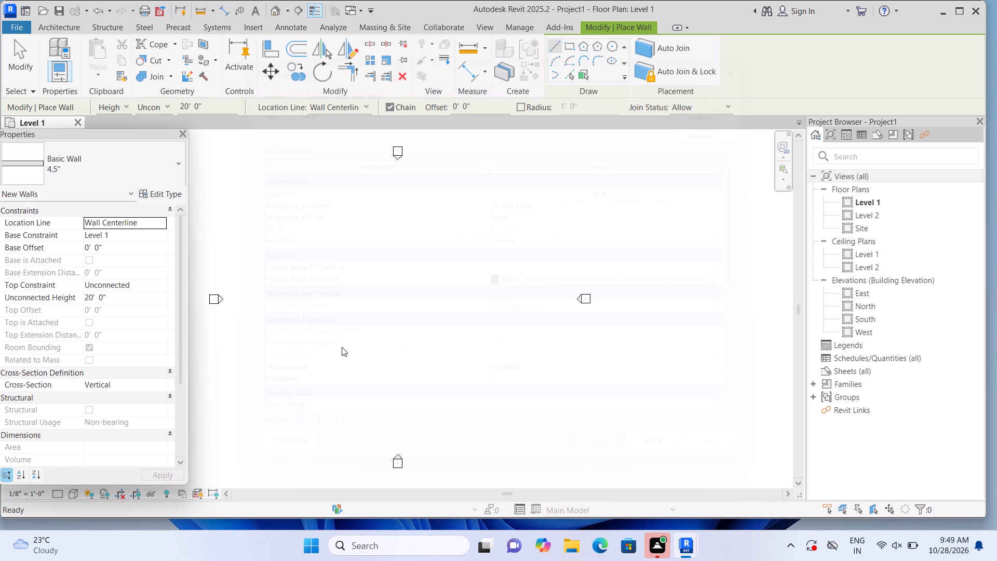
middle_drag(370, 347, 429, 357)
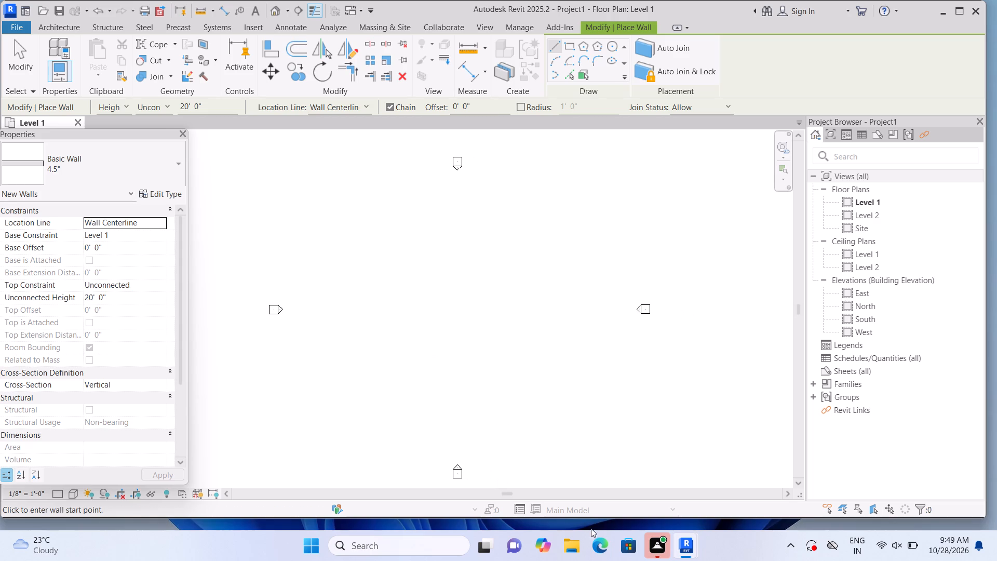
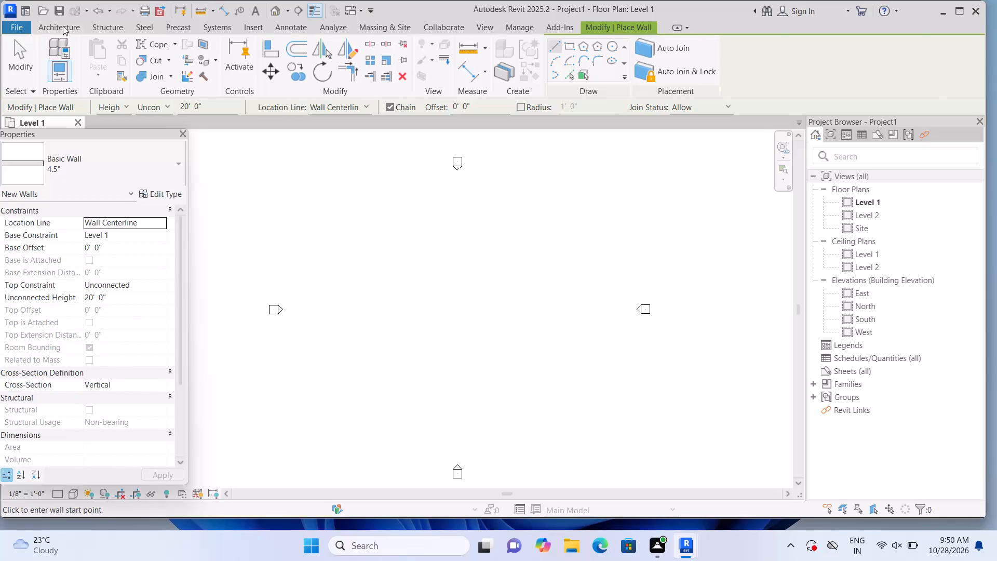
Set the Wall command to place the 9" basic wall type.
click(63, 26)
click(60, 51)
click(166, 167)
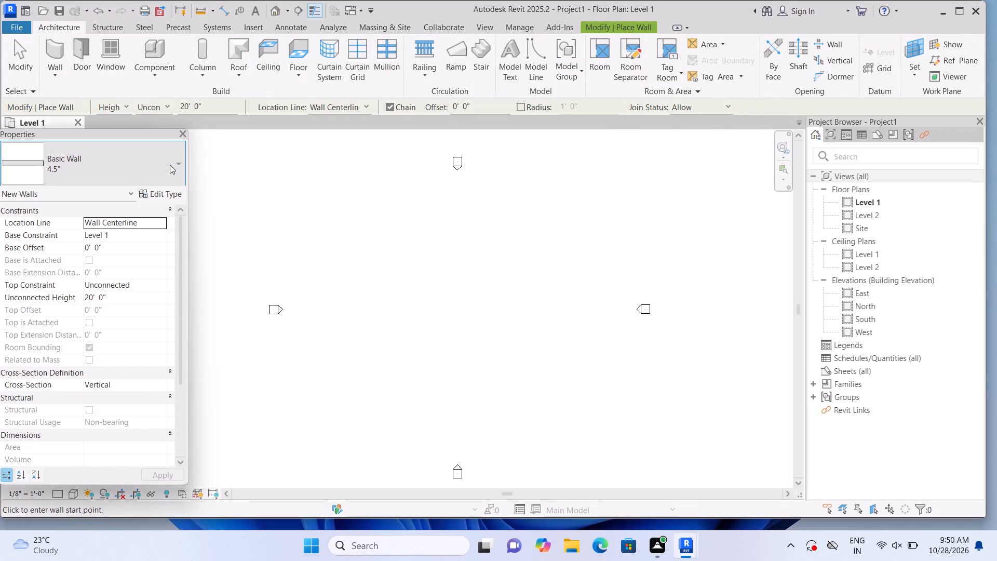
scroll(138, 268, up, 3)
click(134, 257)
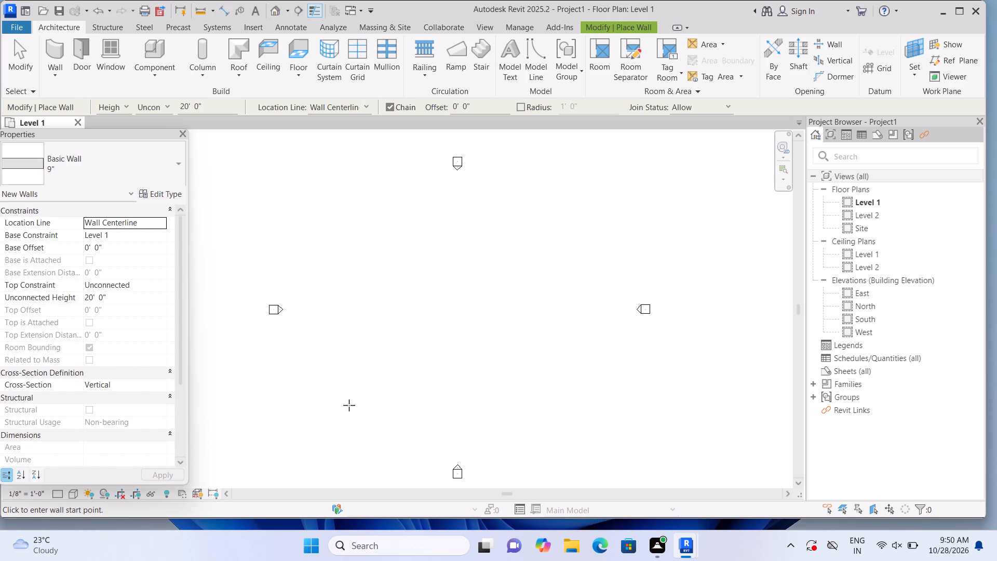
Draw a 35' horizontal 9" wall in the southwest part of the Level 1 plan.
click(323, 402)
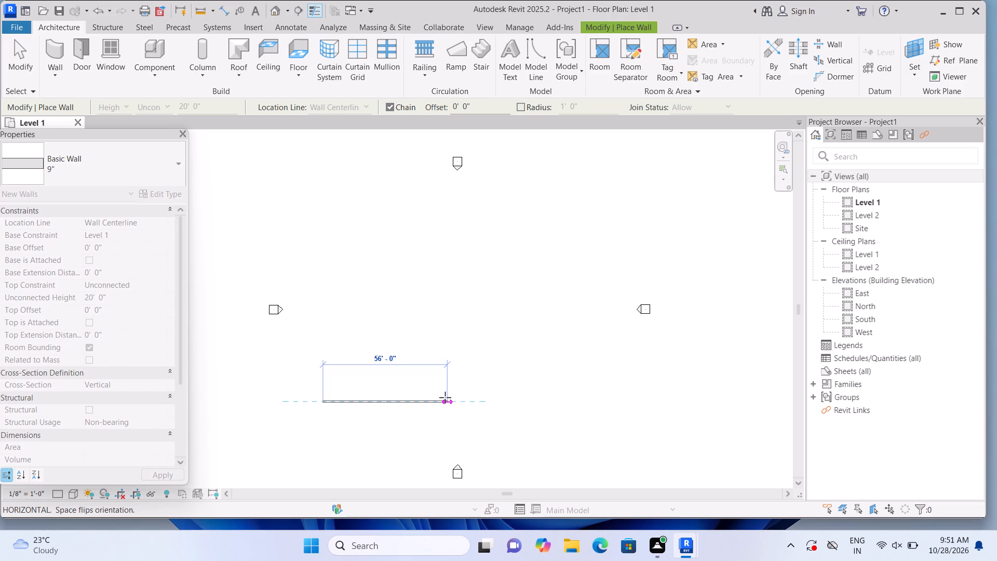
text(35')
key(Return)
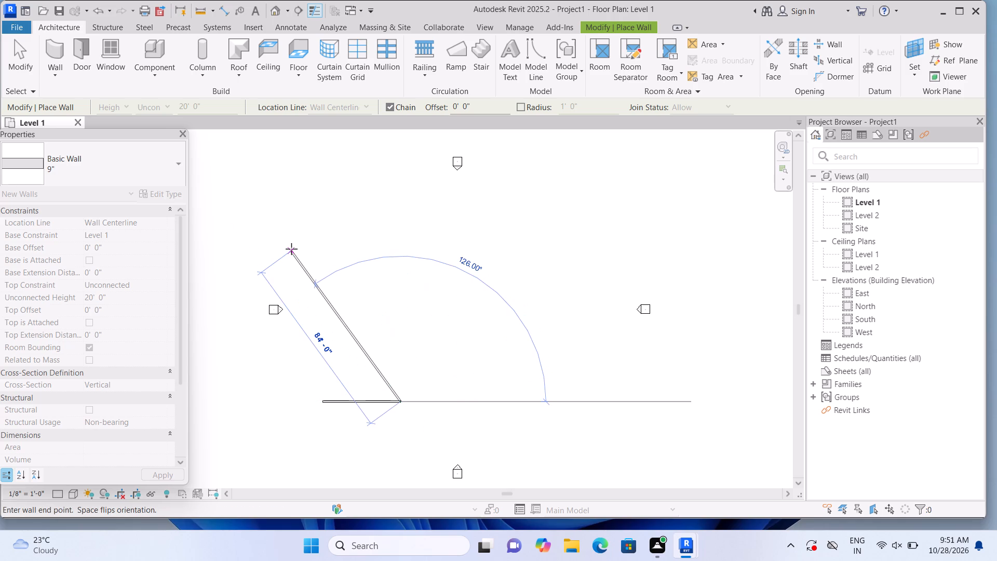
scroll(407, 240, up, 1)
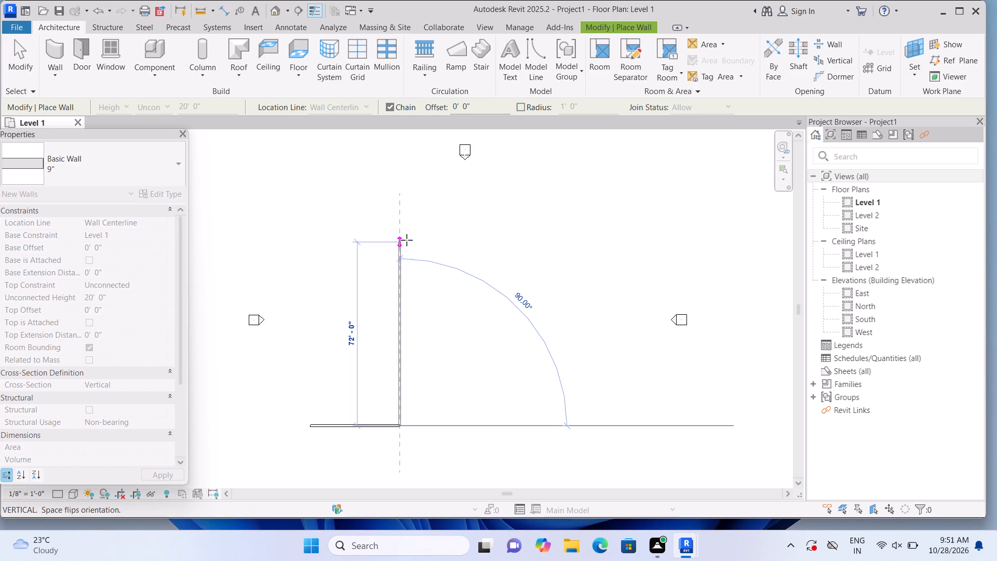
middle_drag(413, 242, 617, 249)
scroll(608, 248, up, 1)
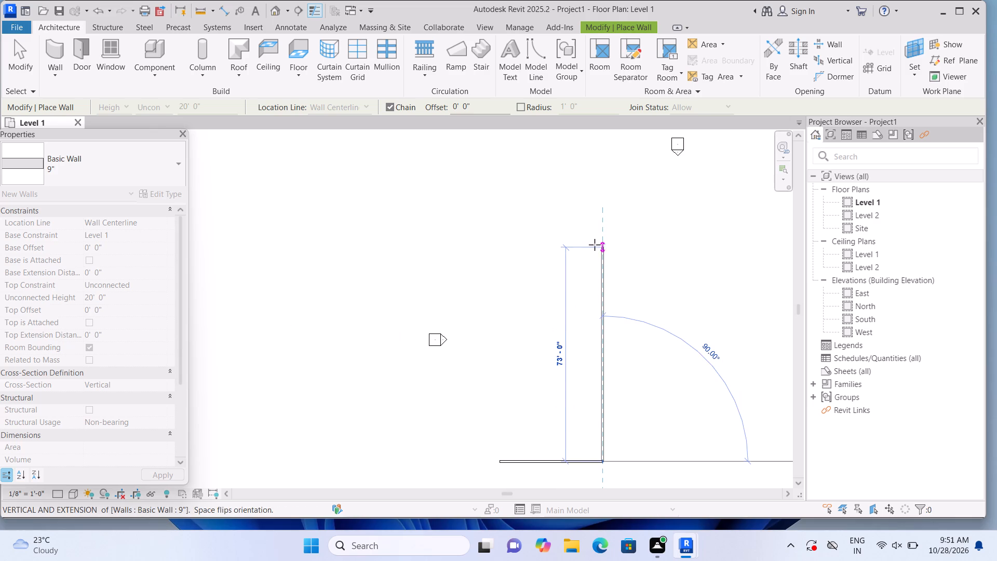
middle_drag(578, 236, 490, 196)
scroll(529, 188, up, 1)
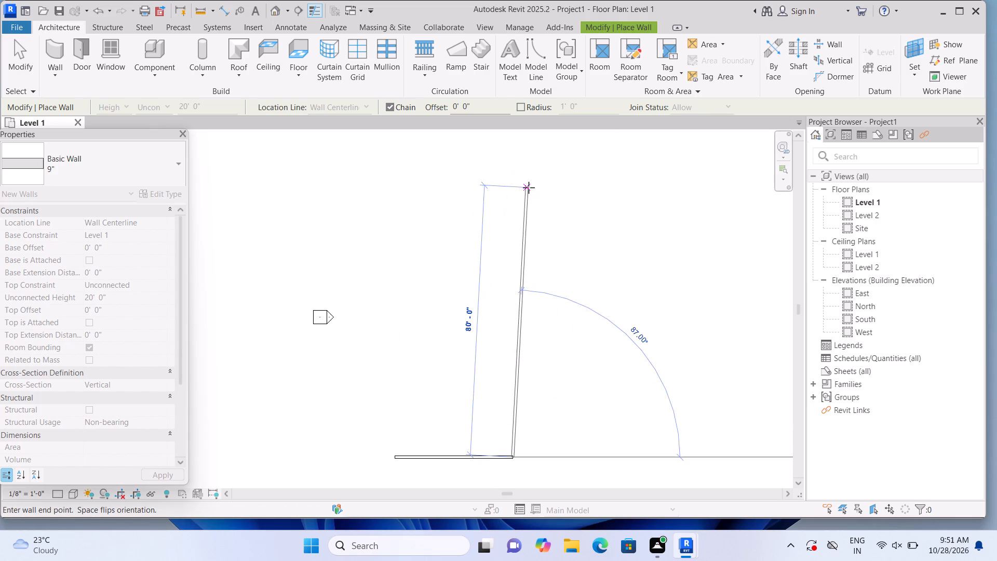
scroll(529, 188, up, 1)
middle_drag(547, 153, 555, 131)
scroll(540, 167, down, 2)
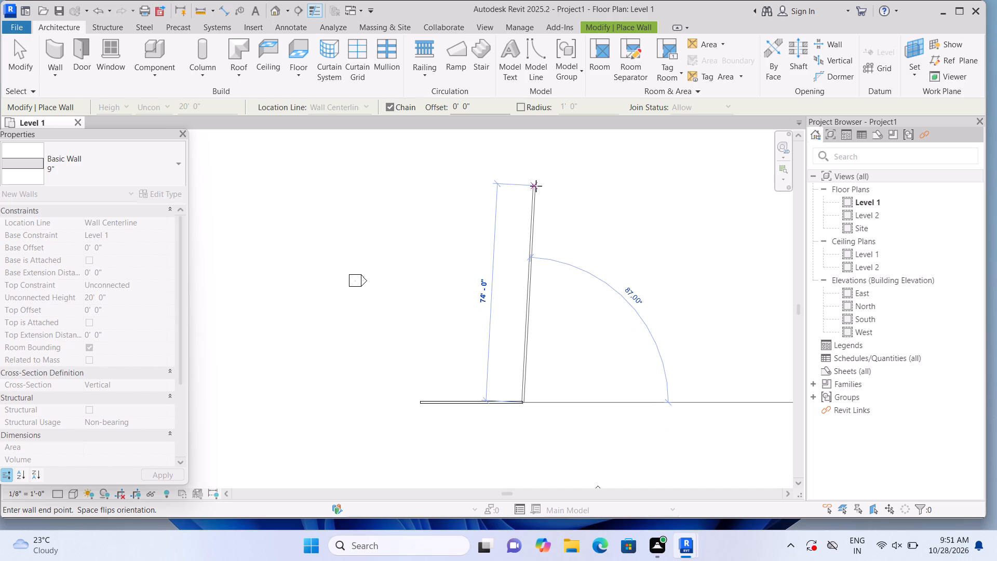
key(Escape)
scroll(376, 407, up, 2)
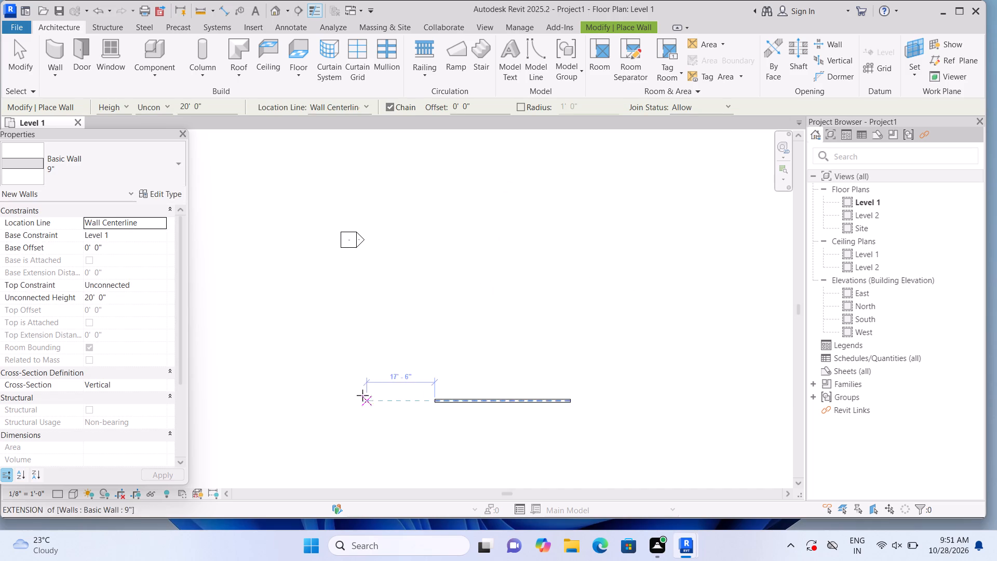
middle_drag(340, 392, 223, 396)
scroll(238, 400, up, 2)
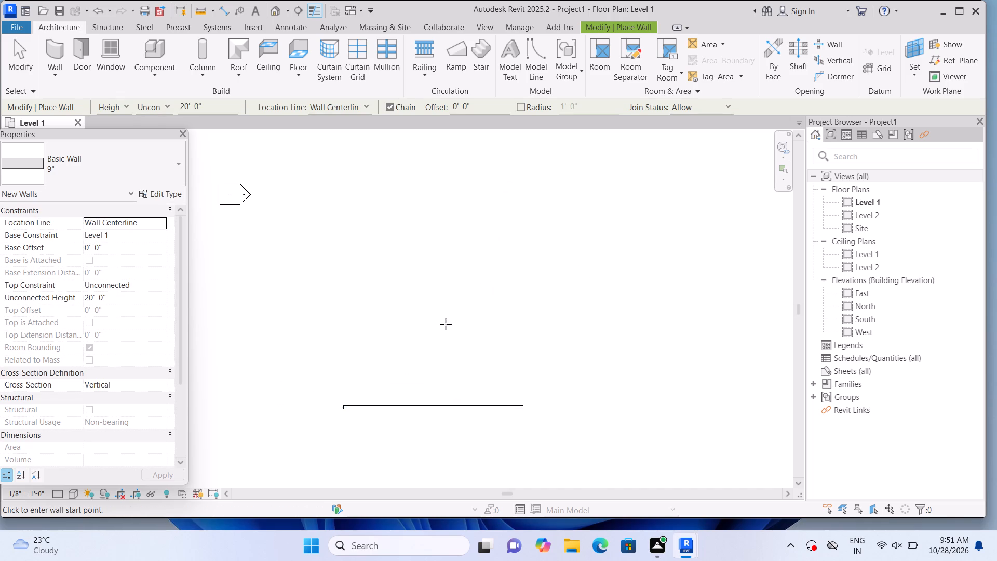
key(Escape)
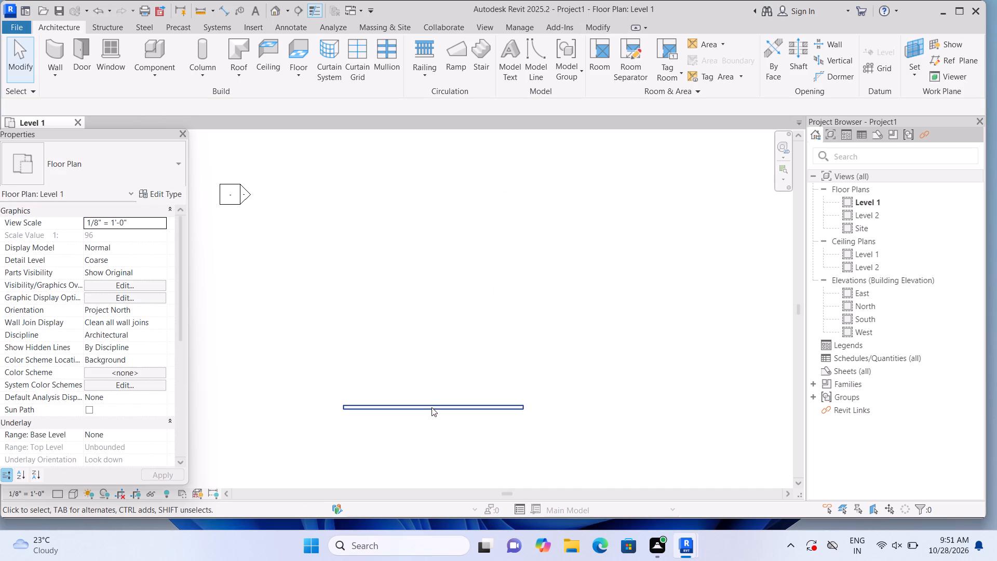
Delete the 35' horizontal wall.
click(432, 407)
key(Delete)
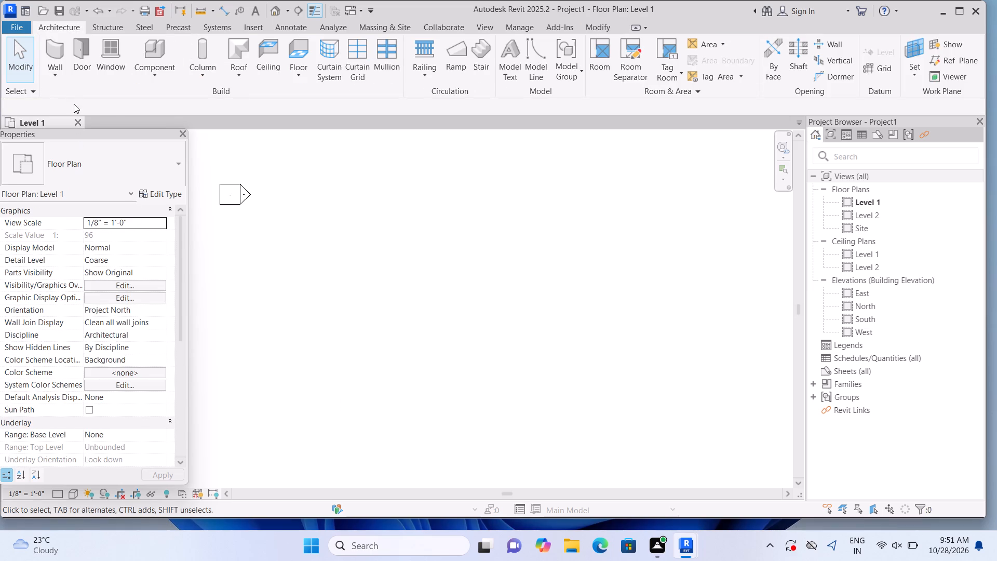
Draw a 40' horizontal 9" wall along the south side and a 35' wall running north from its east end.
click(61, 54)
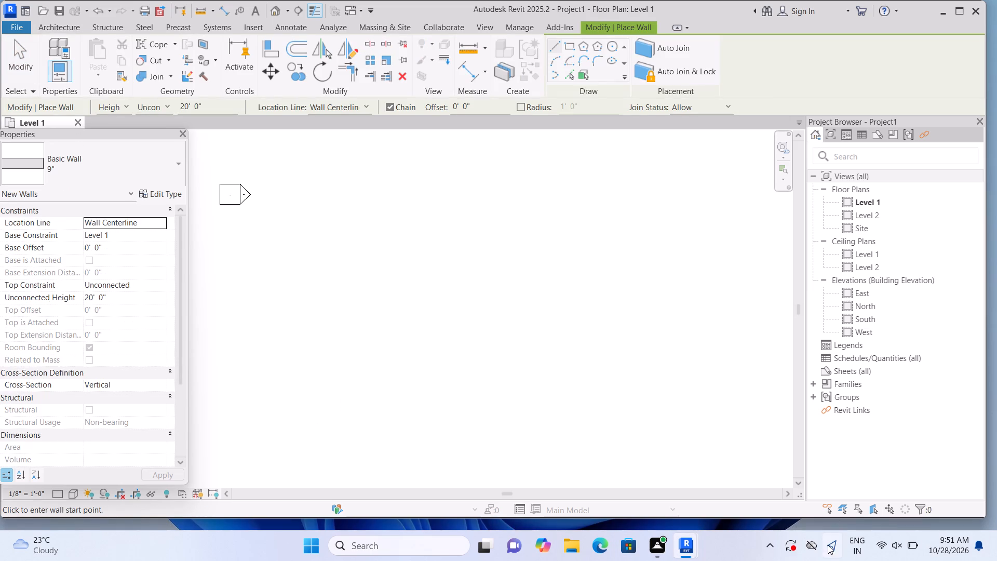
scroll(397, 426, down, 5)
scroll(516, 423, down, 2)
scroll(510, 425, up, 2)
click(386, 426)
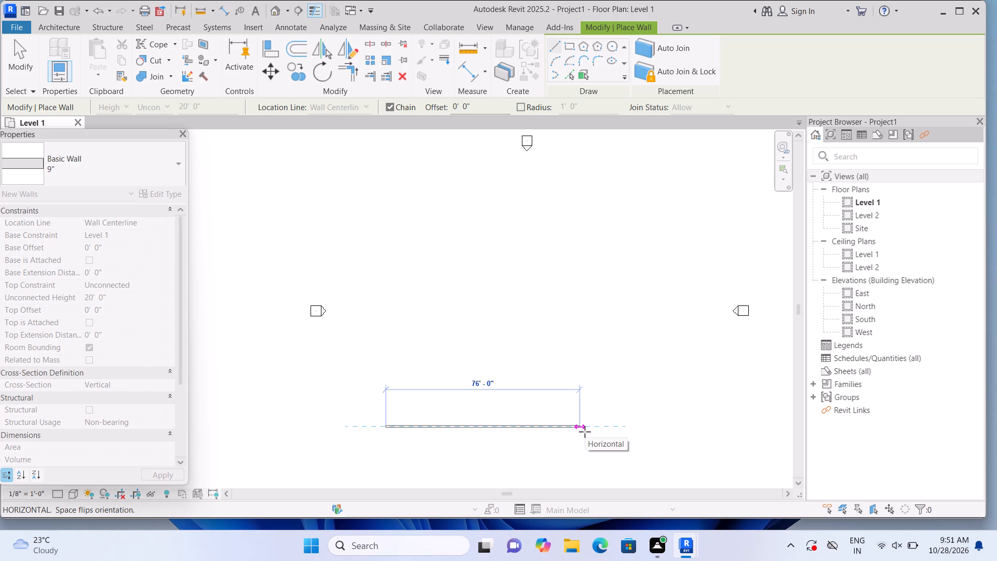
key(4)
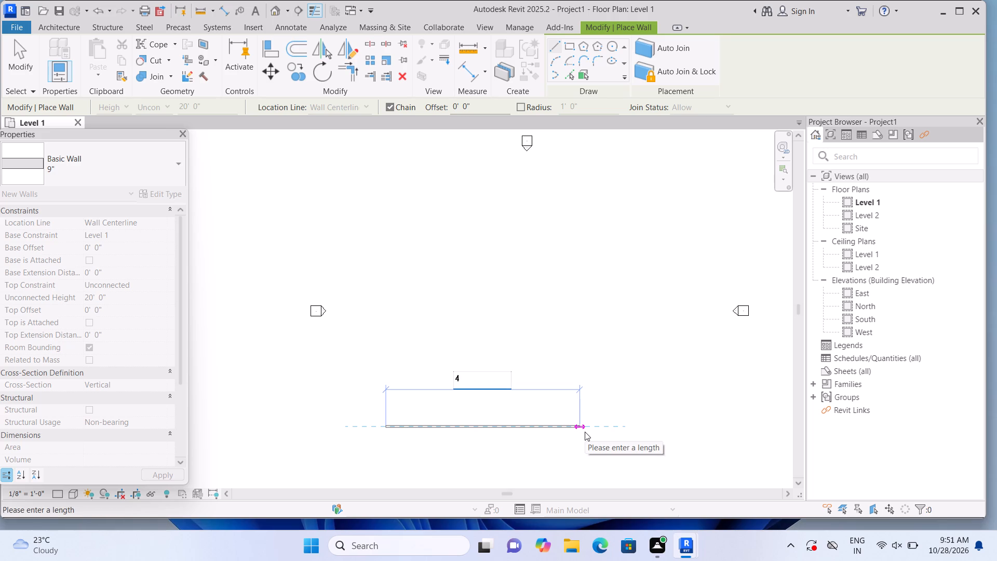
text(0')
key(Return)
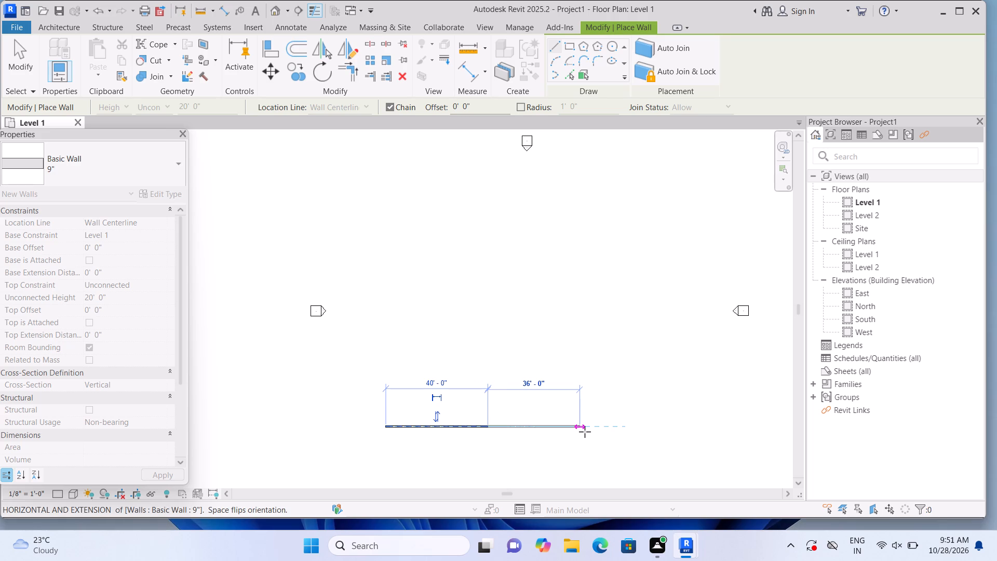
scroll(515, 272, up, 2)
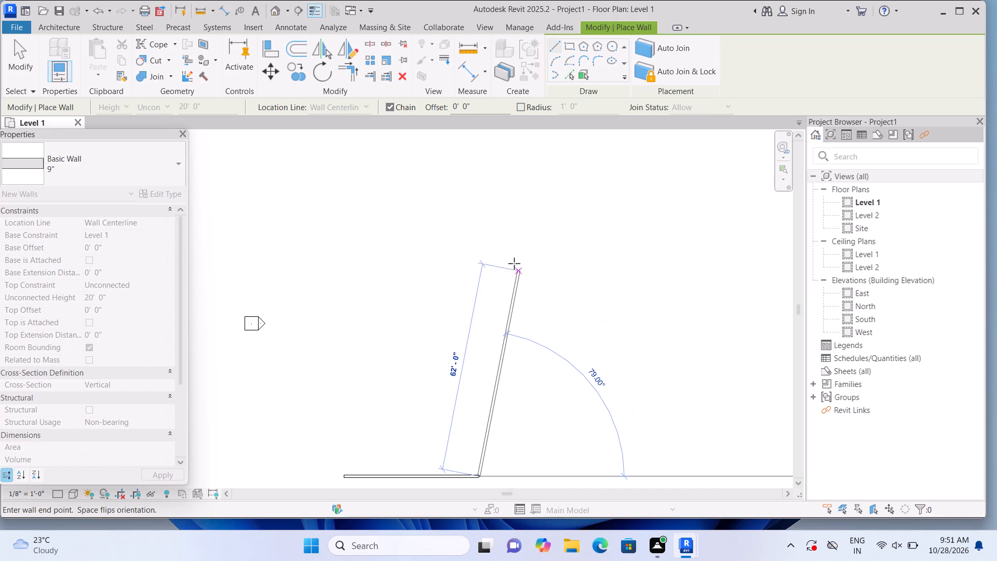
middle_drag(494, 251, 507, 208)
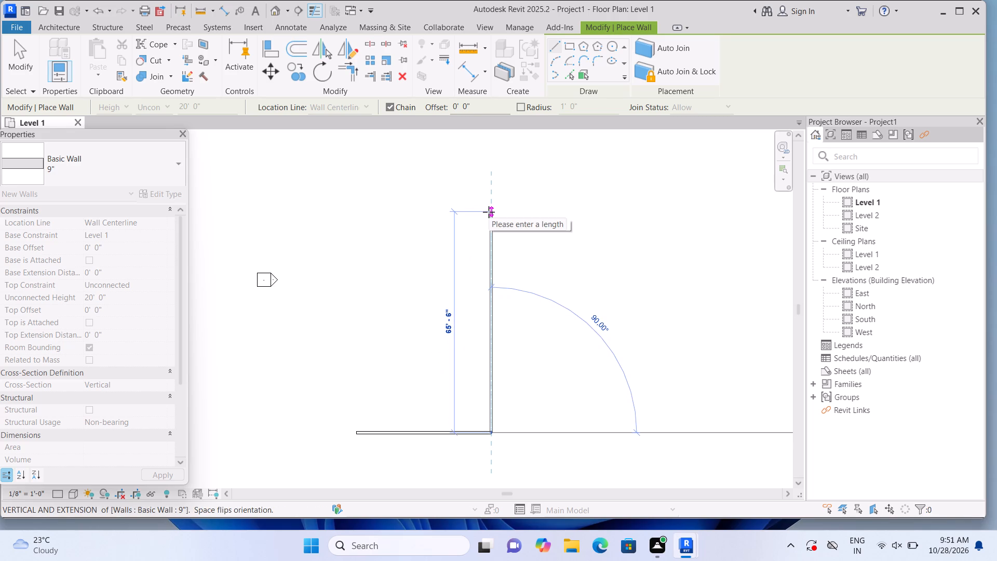
text(35')
key(Return)
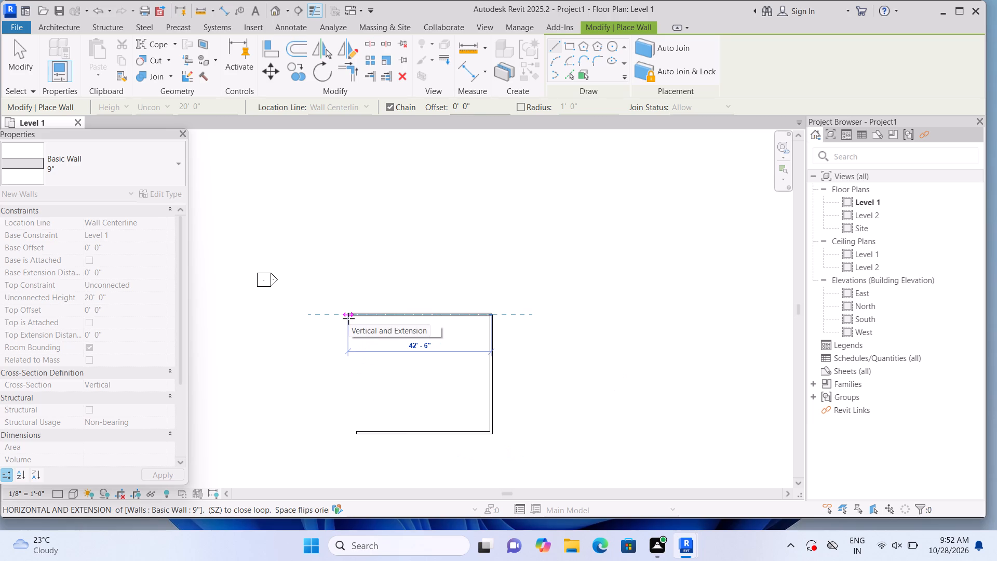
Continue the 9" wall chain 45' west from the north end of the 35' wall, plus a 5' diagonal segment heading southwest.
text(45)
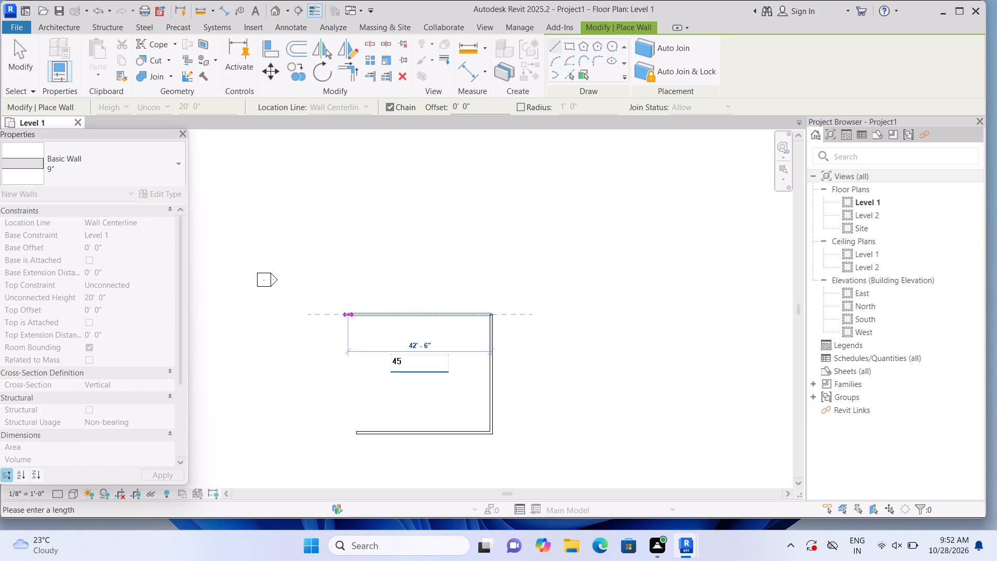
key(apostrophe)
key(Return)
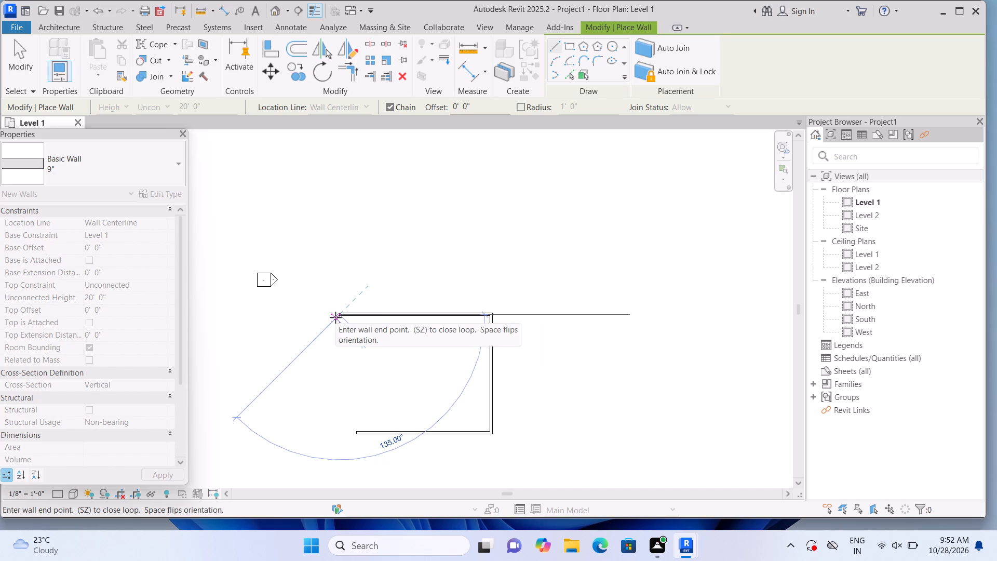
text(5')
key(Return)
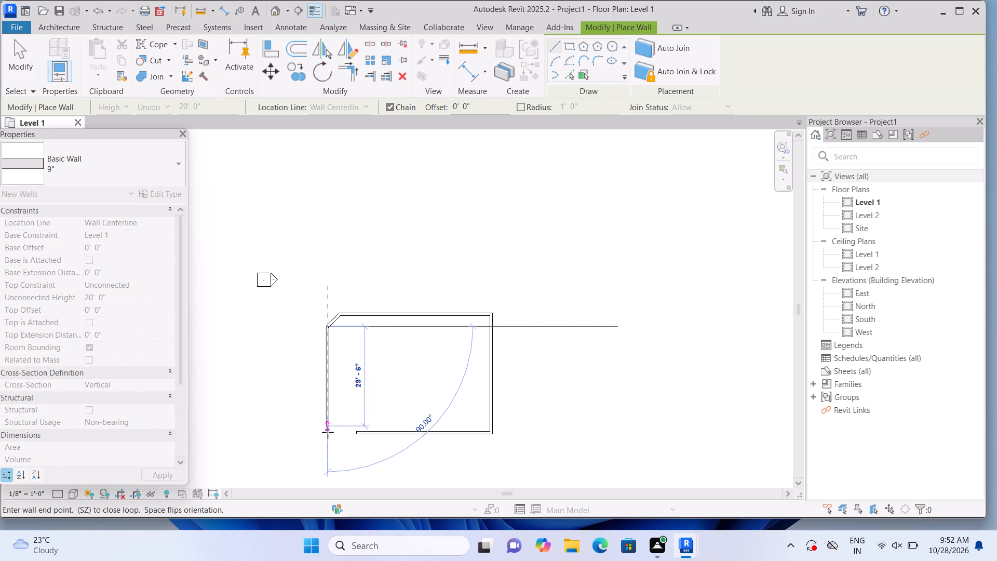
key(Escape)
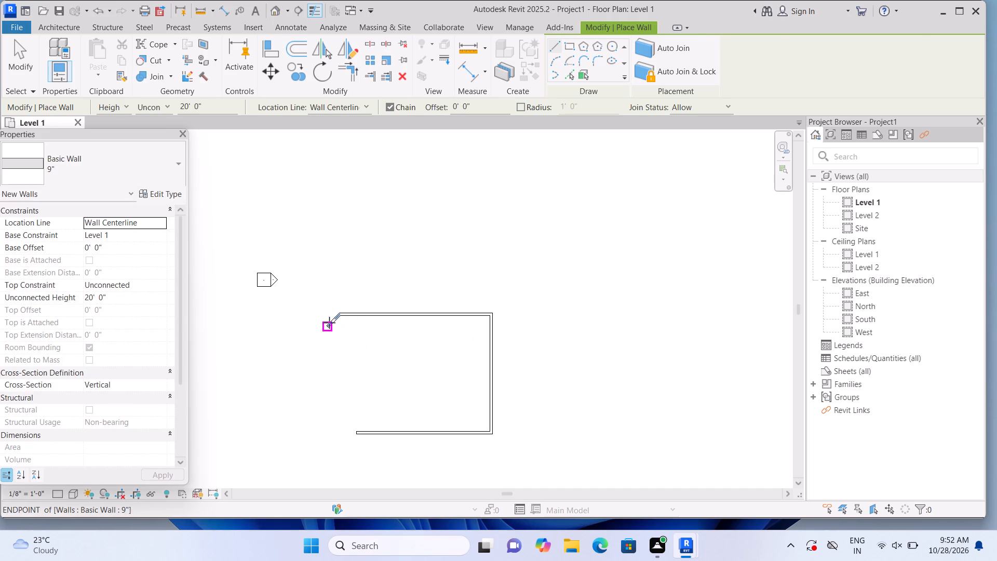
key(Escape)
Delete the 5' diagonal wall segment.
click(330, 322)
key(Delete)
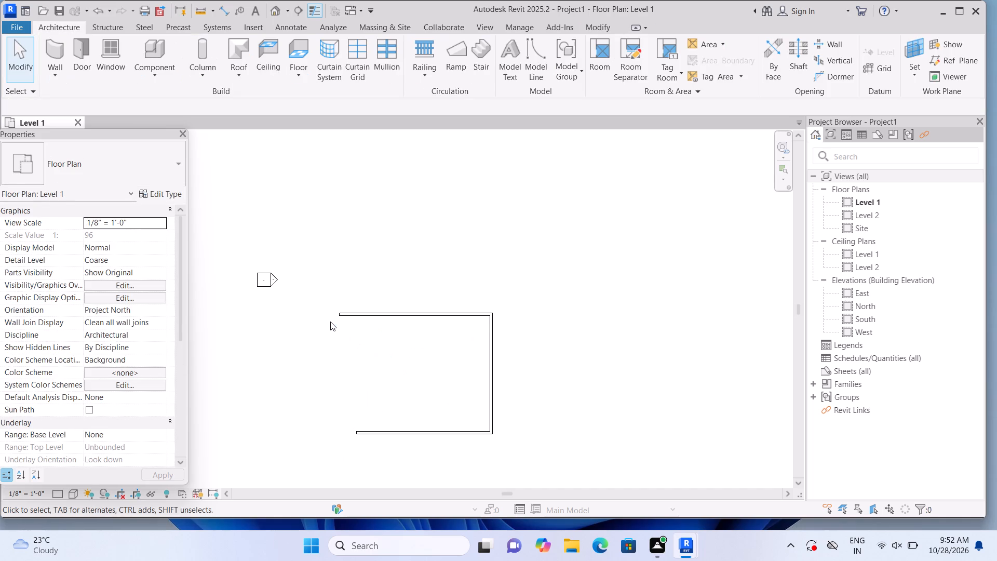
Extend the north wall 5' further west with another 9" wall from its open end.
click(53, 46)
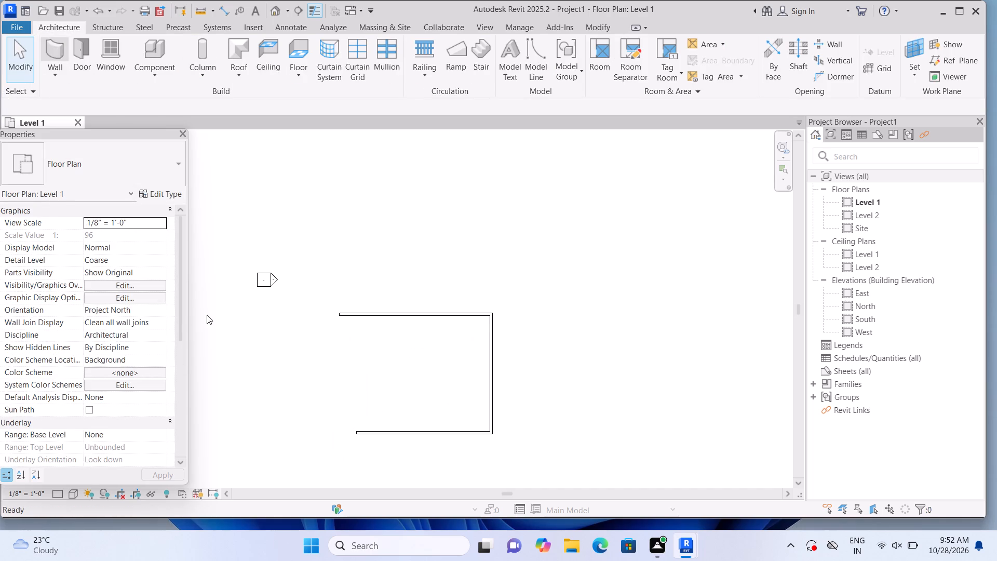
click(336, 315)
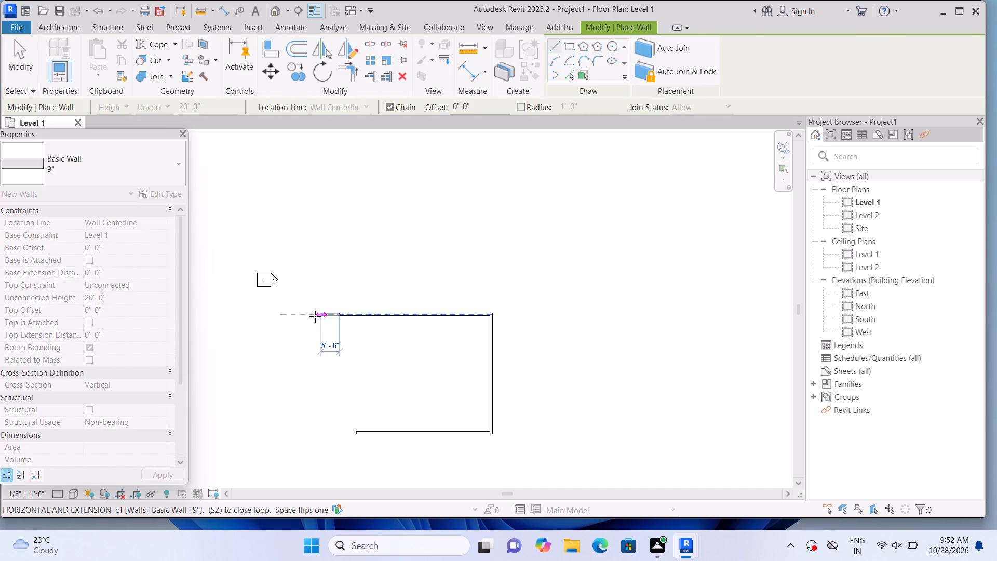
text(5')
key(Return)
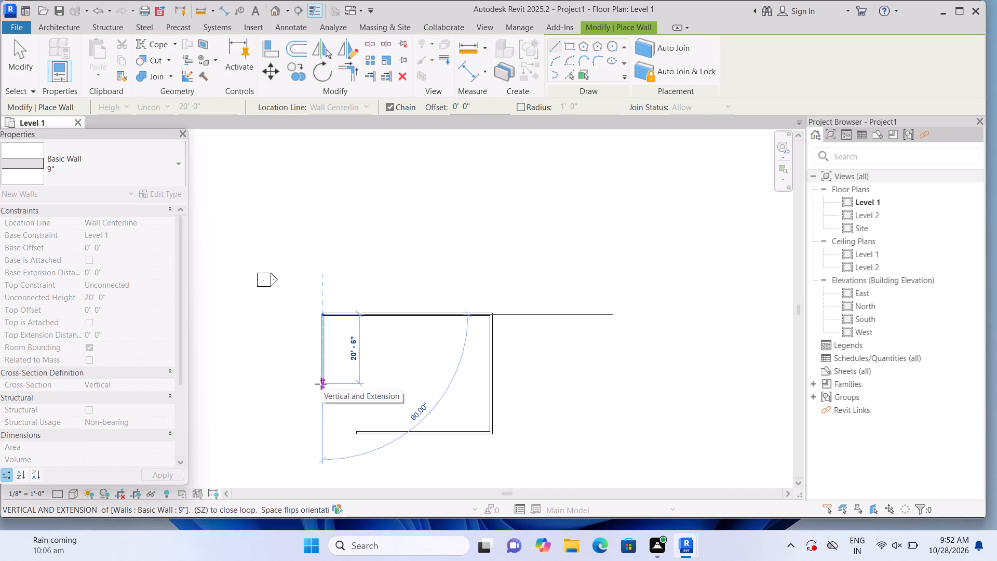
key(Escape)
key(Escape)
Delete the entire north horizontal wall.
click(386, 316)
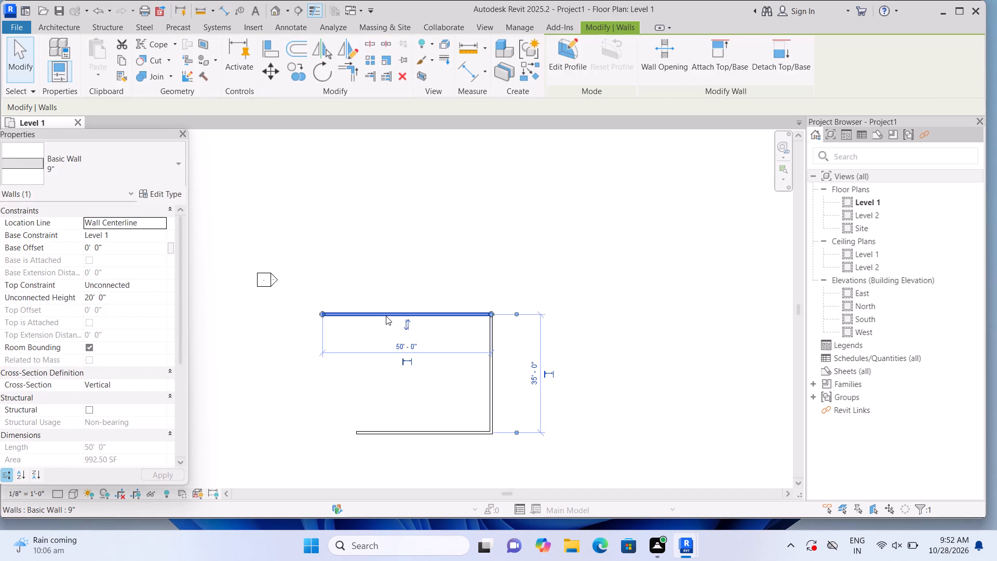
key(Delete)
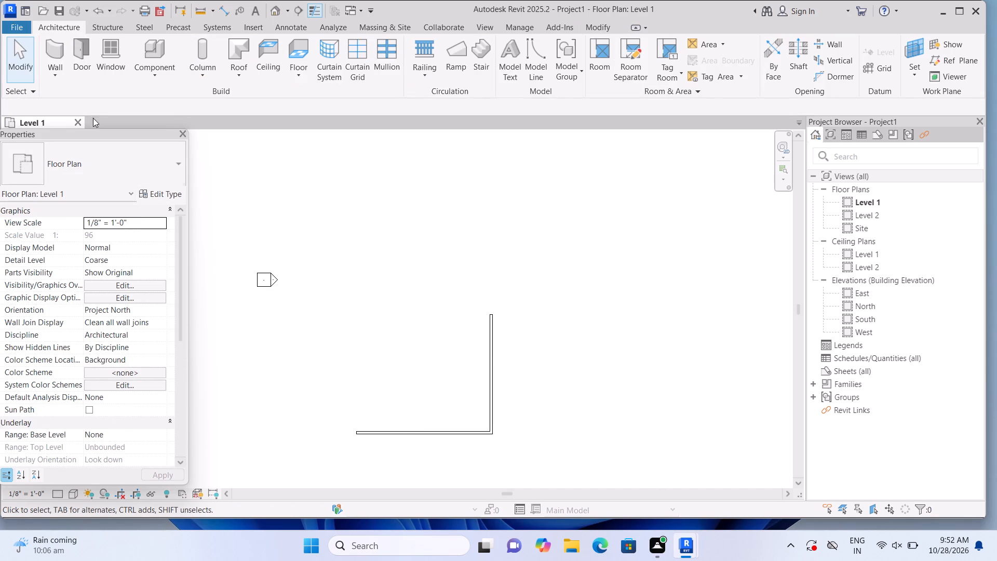
Draw a 45' horizontal 9" wall running west from the north end of the 35' vertical wall.
click(61, 51)
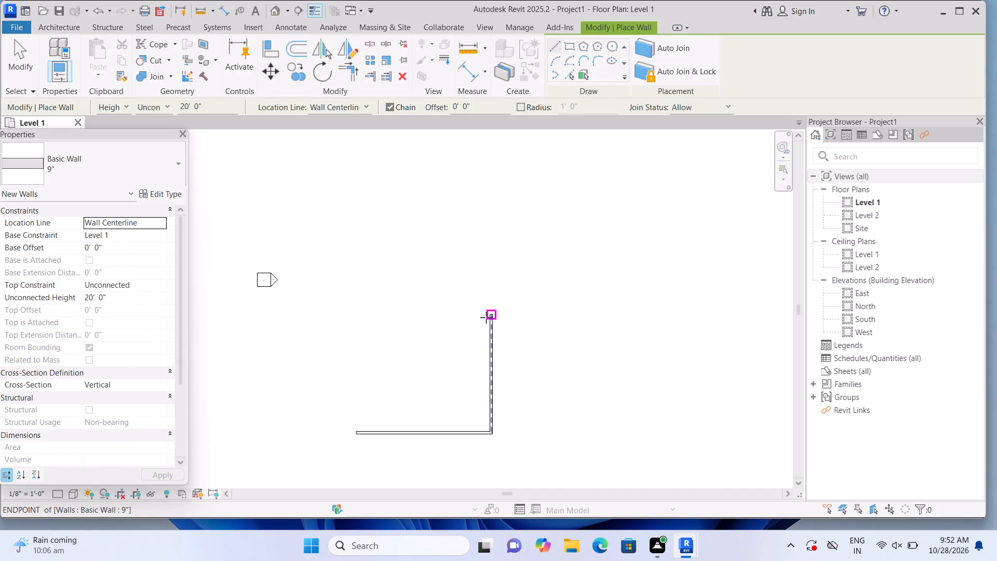
click(486, 317)
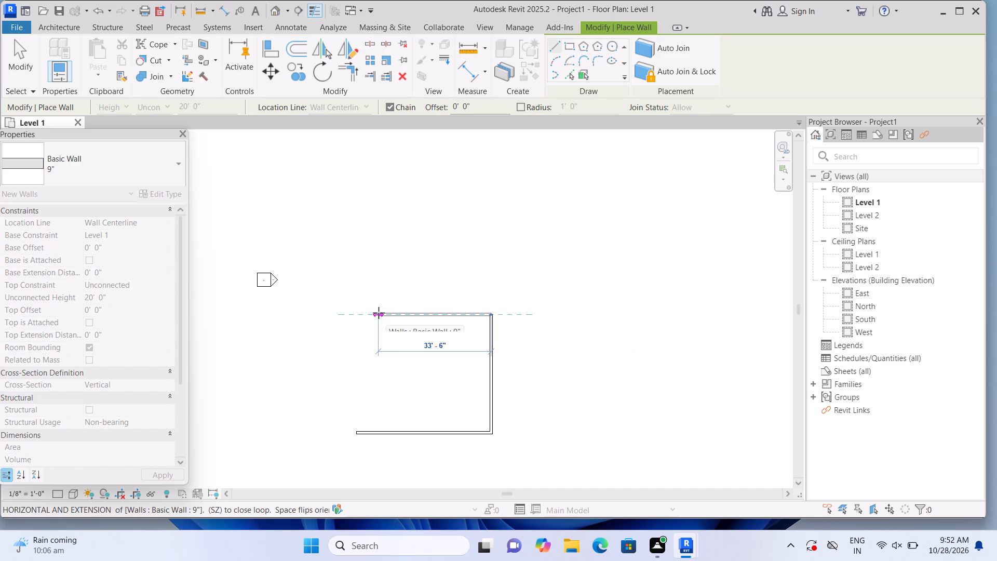
text(45')
key(Return)
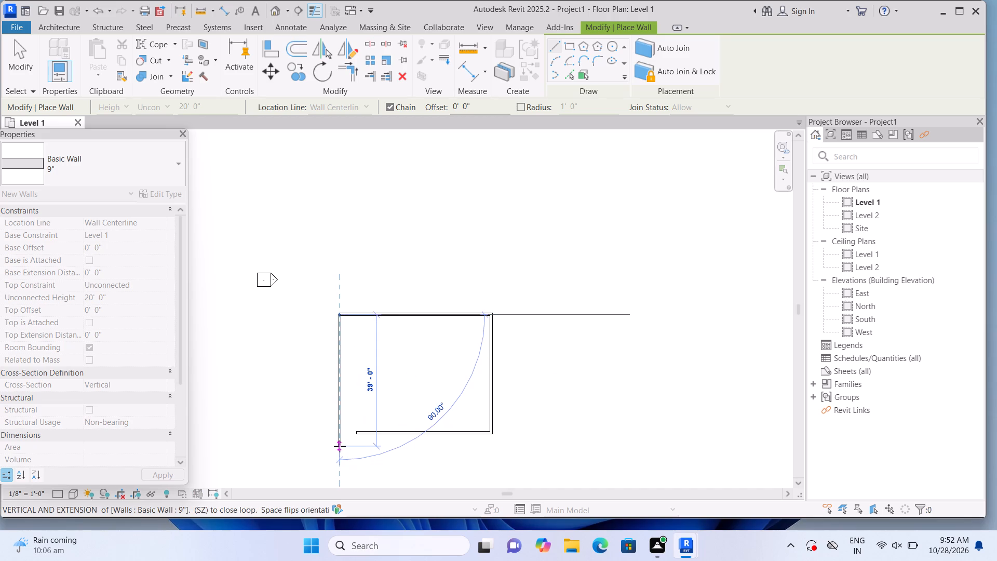
scroll(340, 446, up, 2)
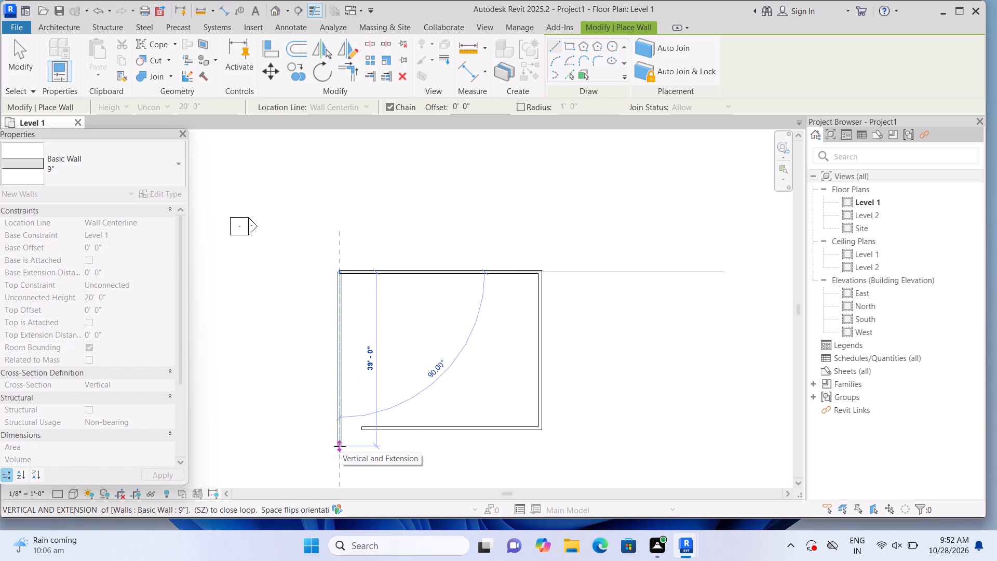
scroll(340, 446, up, 1)
key(Escape)
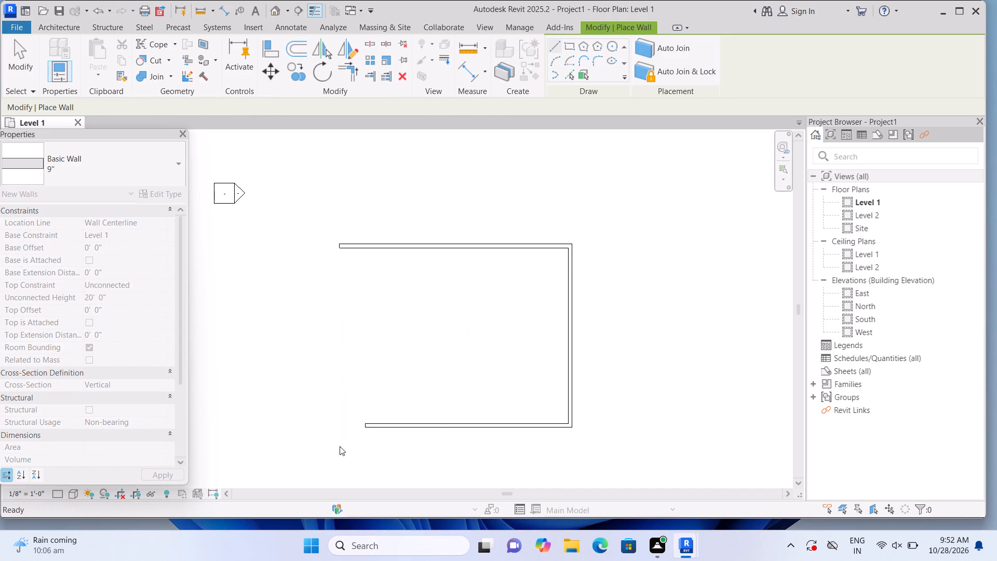
key(Escape)
Delete the 40' horizontal wall on the south side.
click(444, 426)
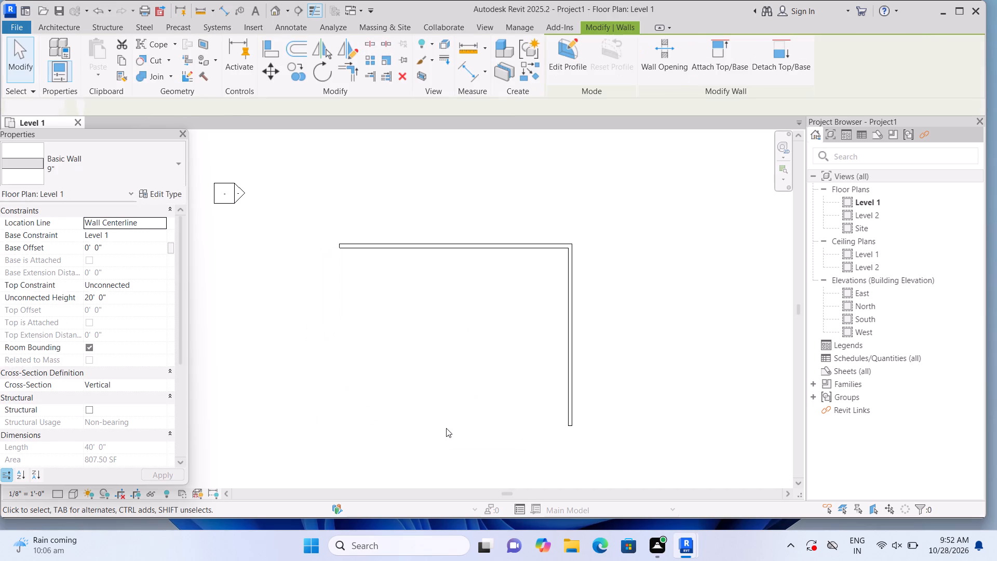
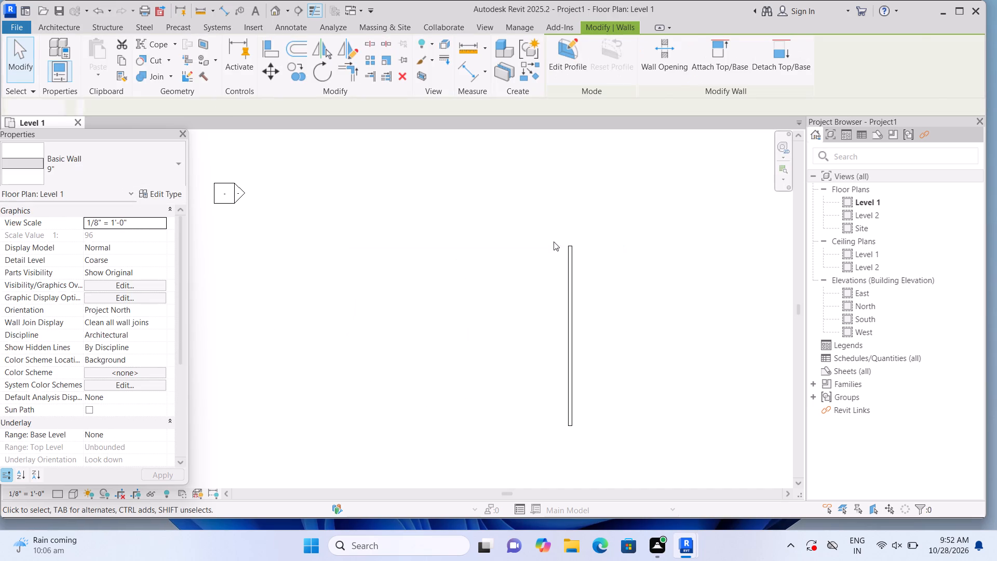
Delete the remaining 35' vertical wall.
click(570, 300)
key(Delete)
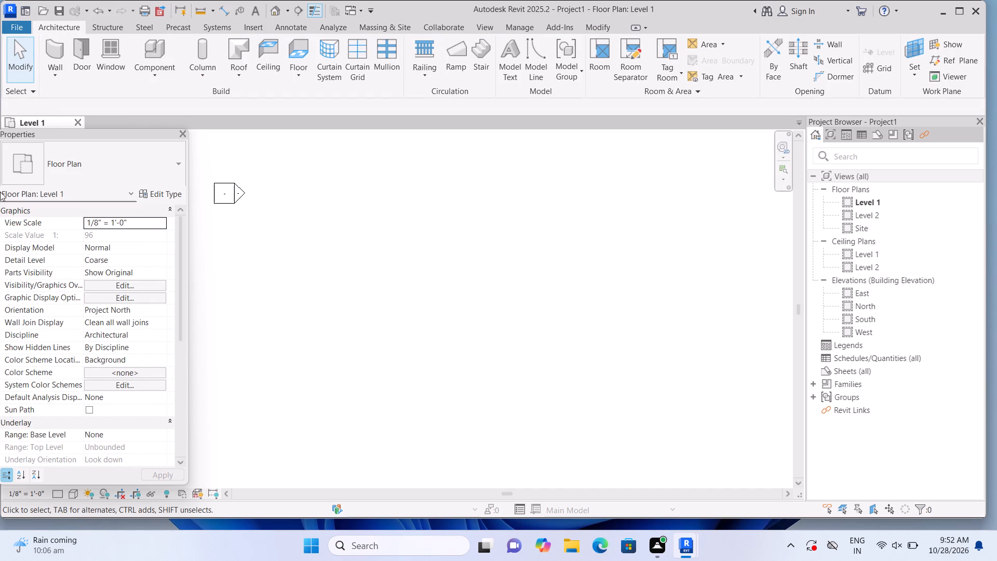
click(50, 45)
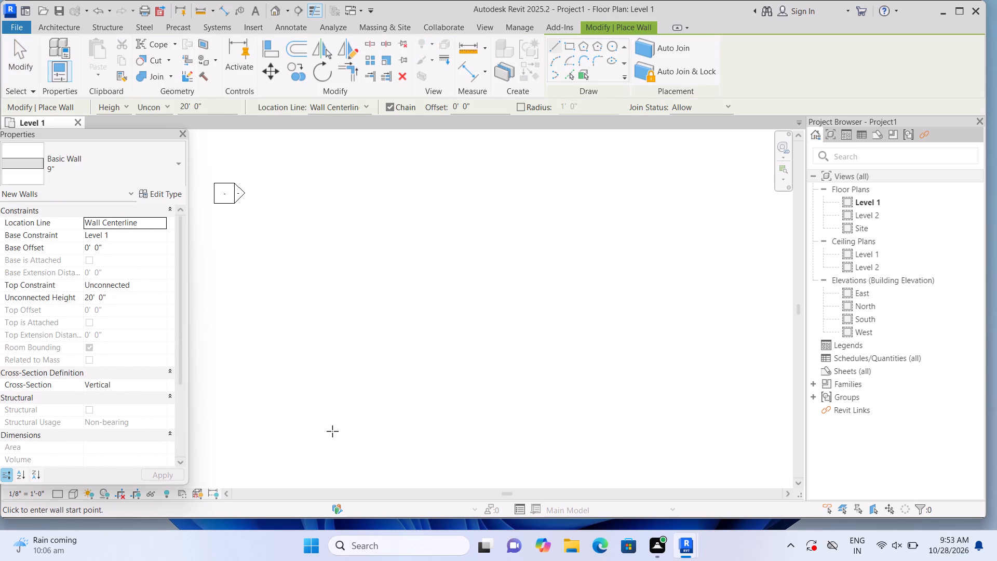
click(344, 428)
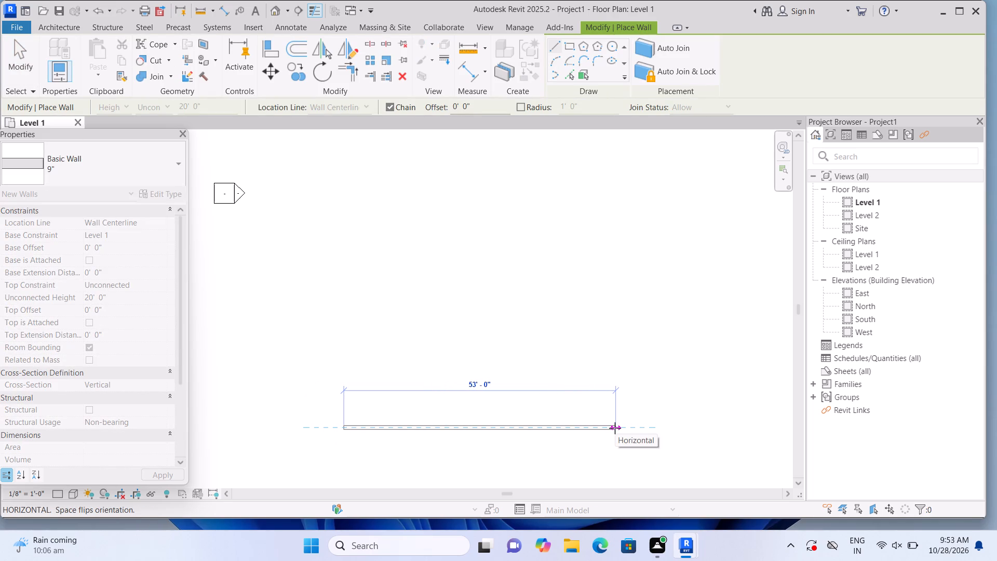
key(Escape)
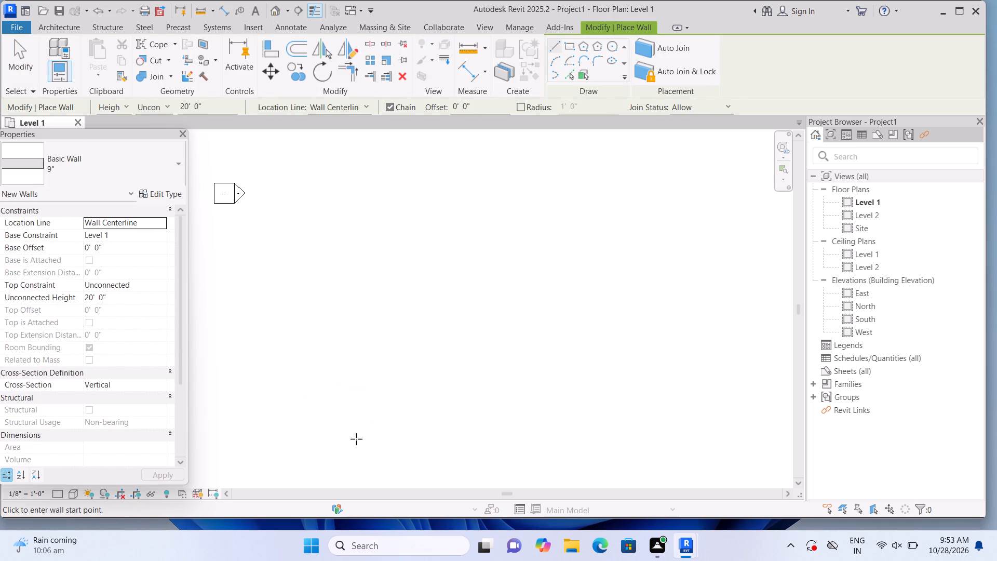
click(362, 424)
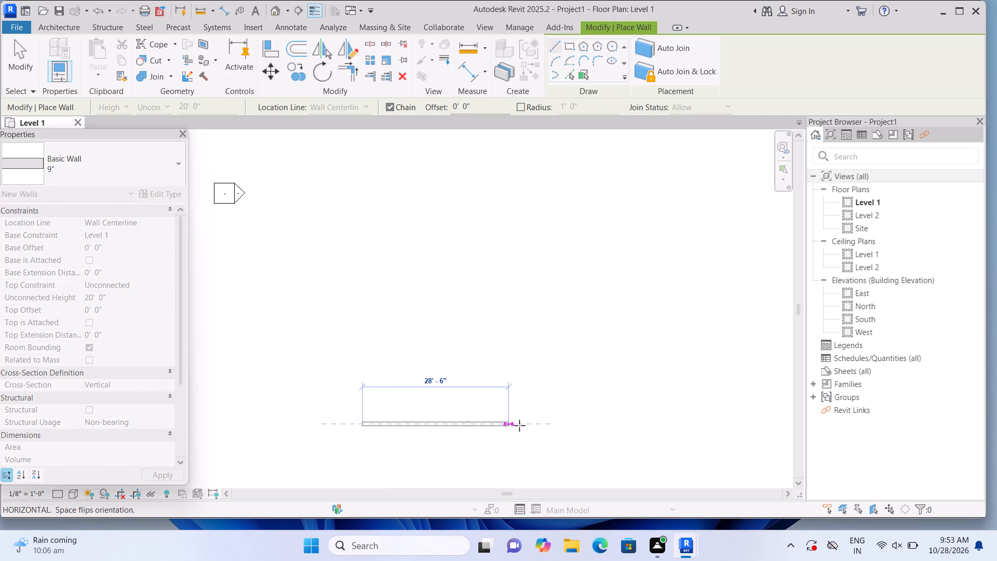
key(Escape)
Draw a 45' horizontal 9" wall running east, continued by a 35' wall running north from its east end.
scroll(537, 428, down, 7)
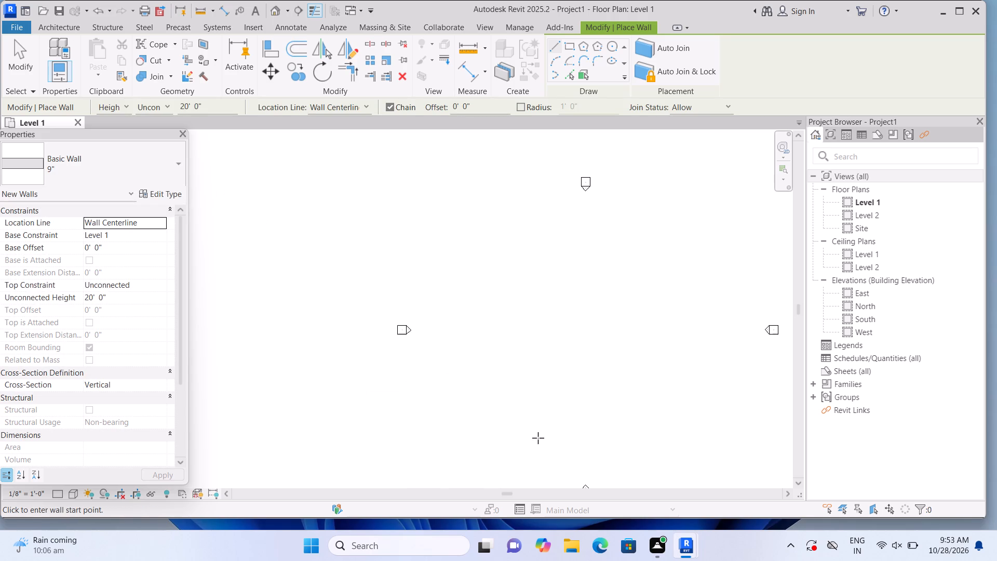
scroll(546, 440, up, 1)
middle_drag(545, 440, 347, 438)
click(266, 406)
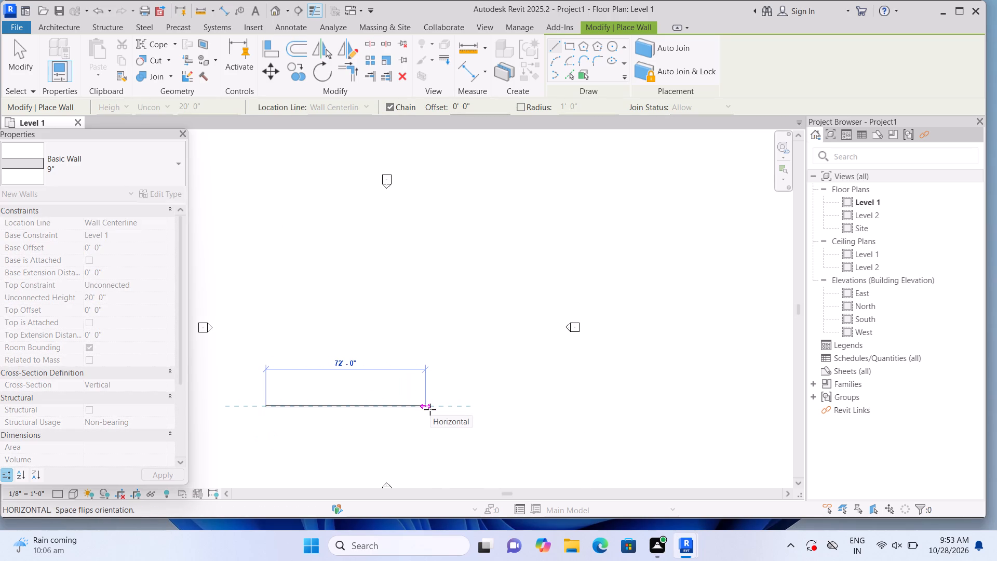
text(45)
key(apostrophe)
key(Return)
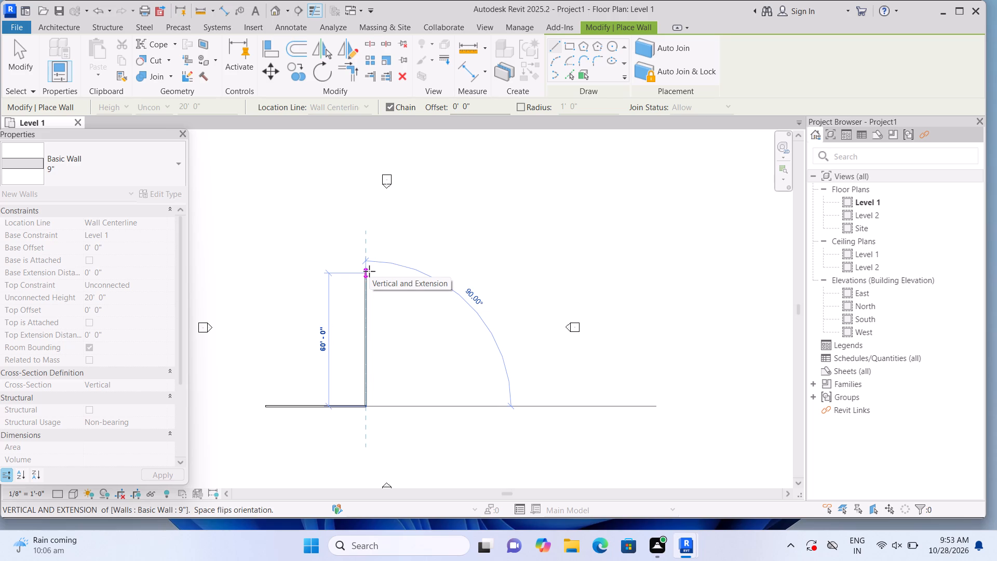
text(35)
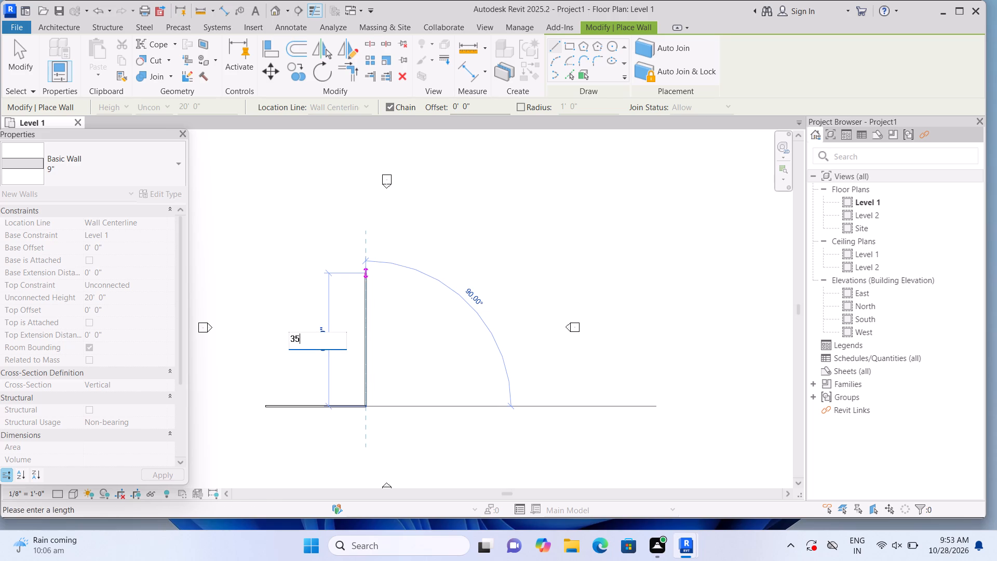
key(apostrophe)
key(Return)
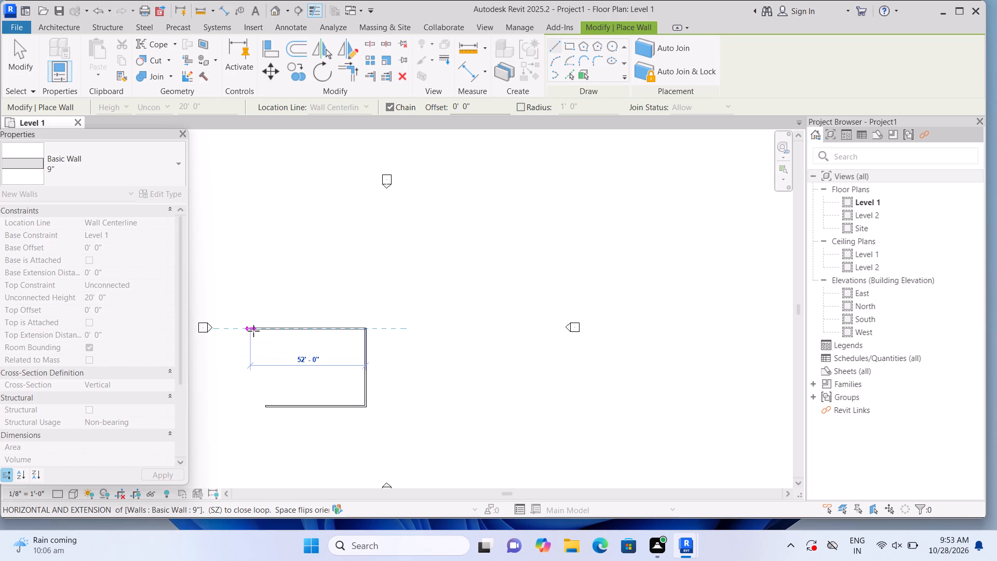
Continue the 9" wall chain west from the north end with a 45' segment and another 5' segment.
scroll(255, 332, up, 3)
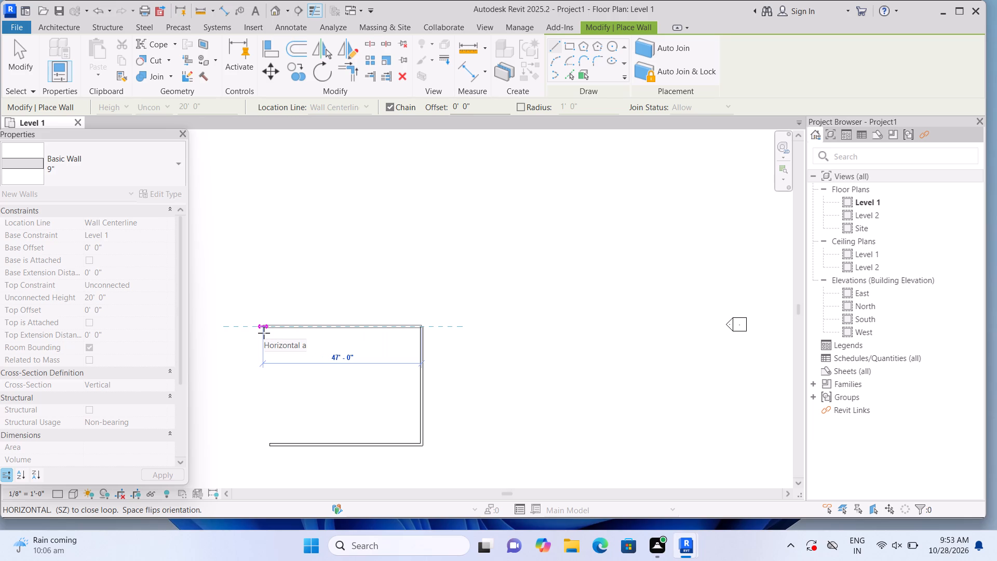
text(45')
key(Return)
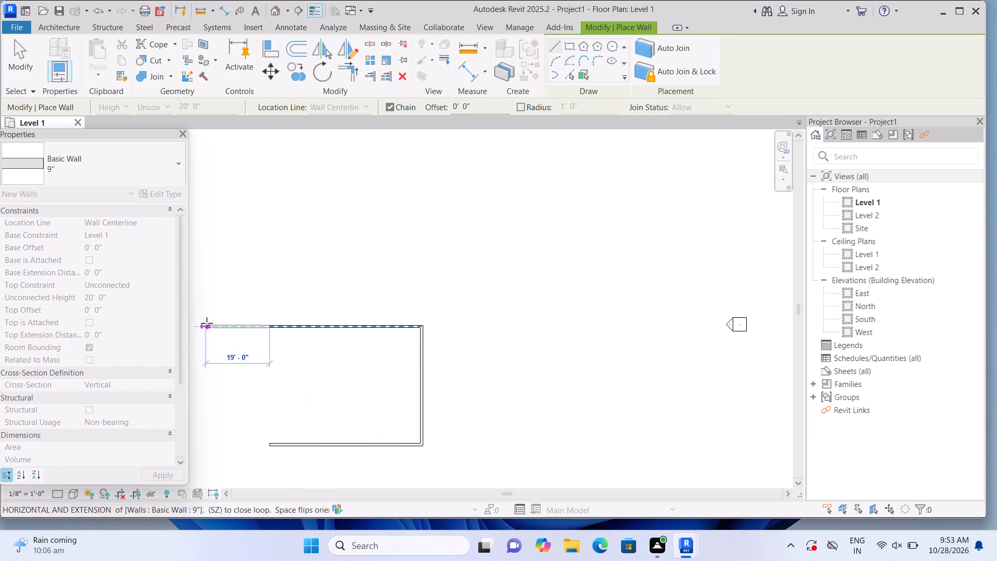
text(5')
key(Return)
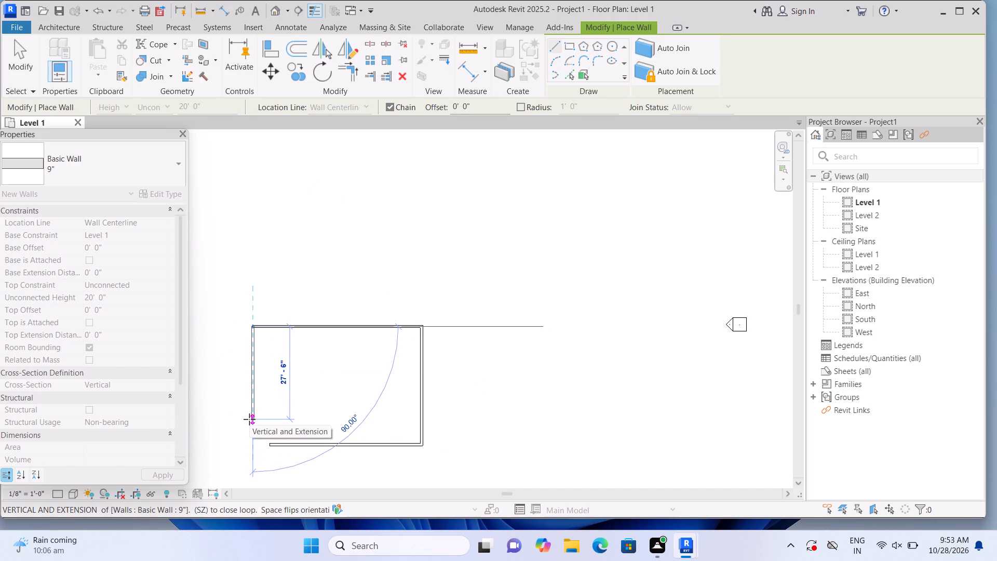
Close the outline with 9" walls about 11' south, 5' east and 24' south to the south wall's west end.
click(254, 364)
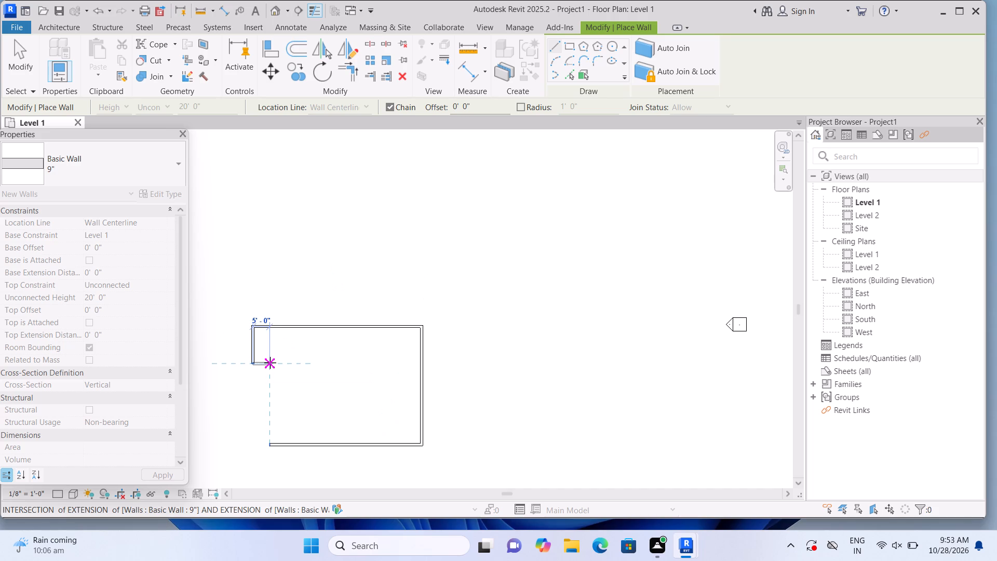
click(271, 361)
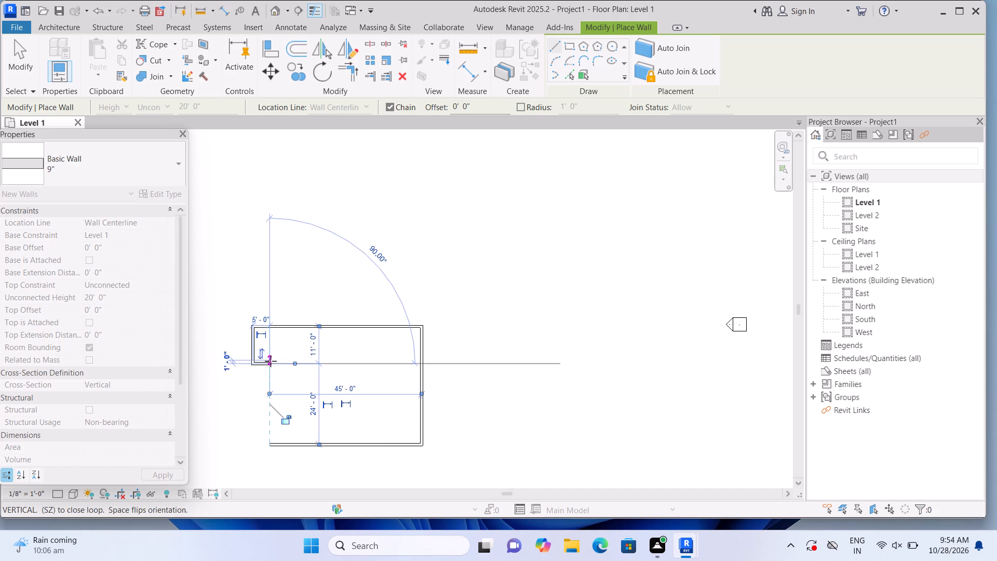
click(268, 440)
key(Escape)
Draw 9" walls enclosing a room about 11' wide and 9' deep against the south wall, near the southeast corner.
scroll(246, 470, up, 2)
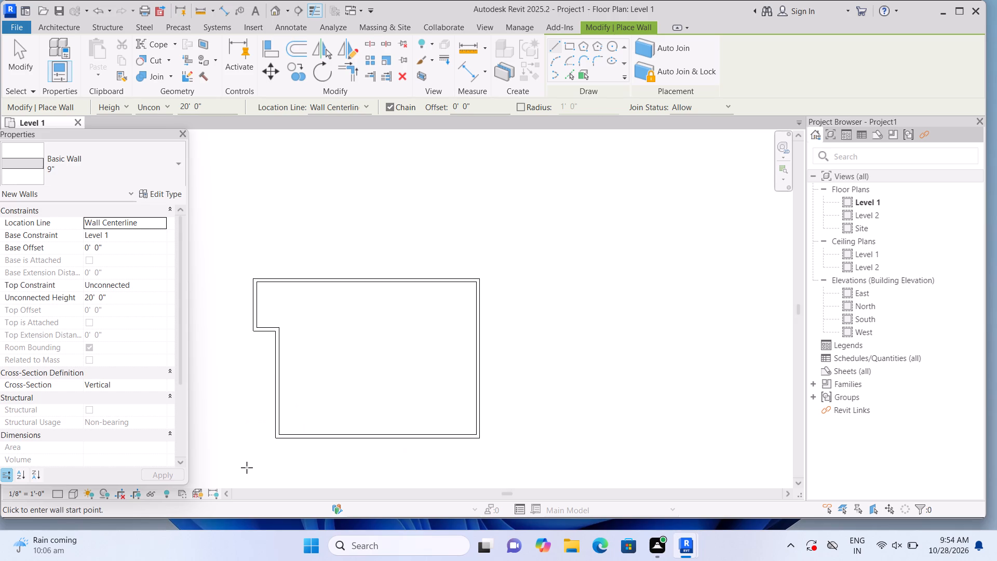
scroll(248, 466, up, 2)
middle_drag(262, 474, 323, 489)
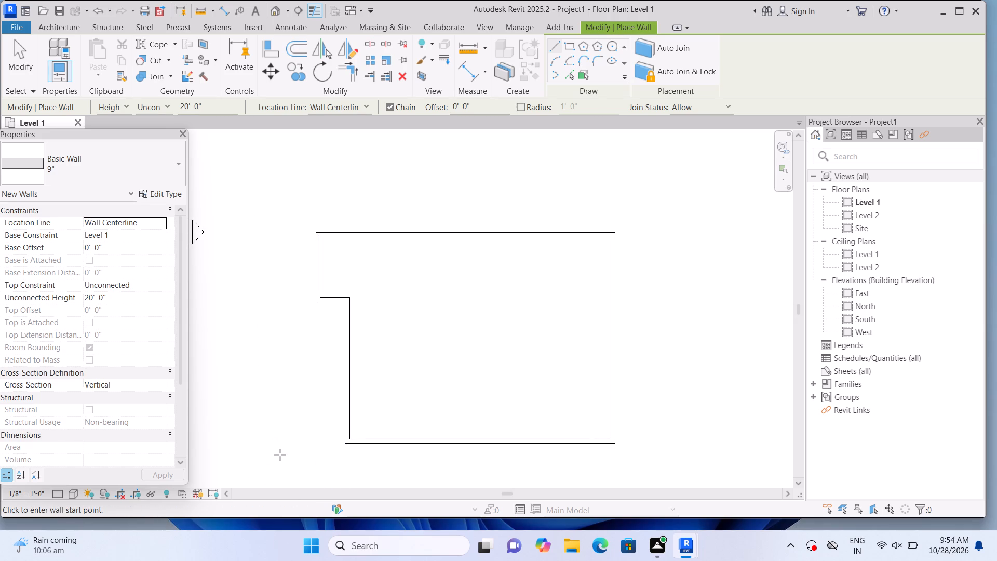
scroll(278, 455, up, 1)
middle_drag(278, 455, 221, 440)
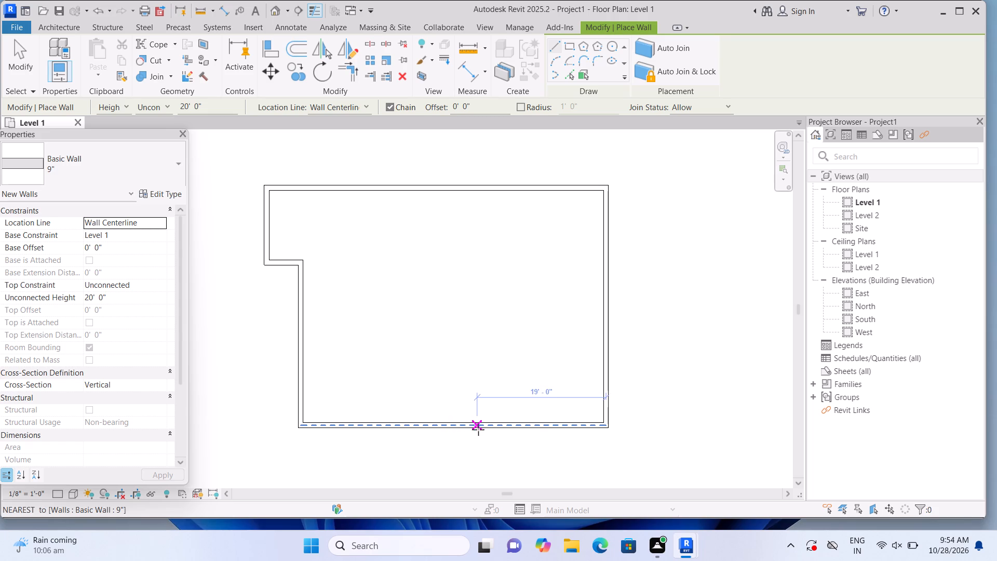
click(566, 421)
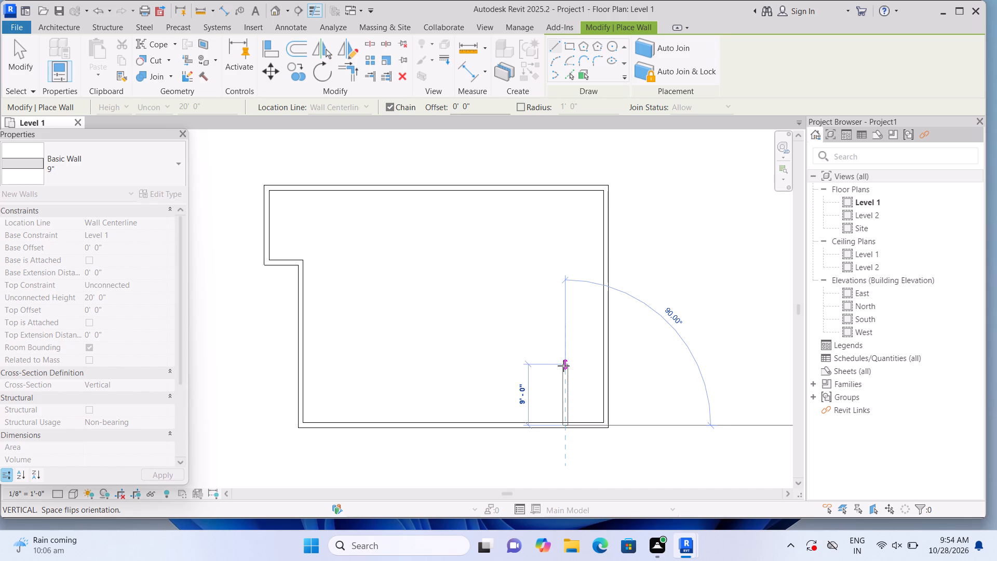
click(563, 366)
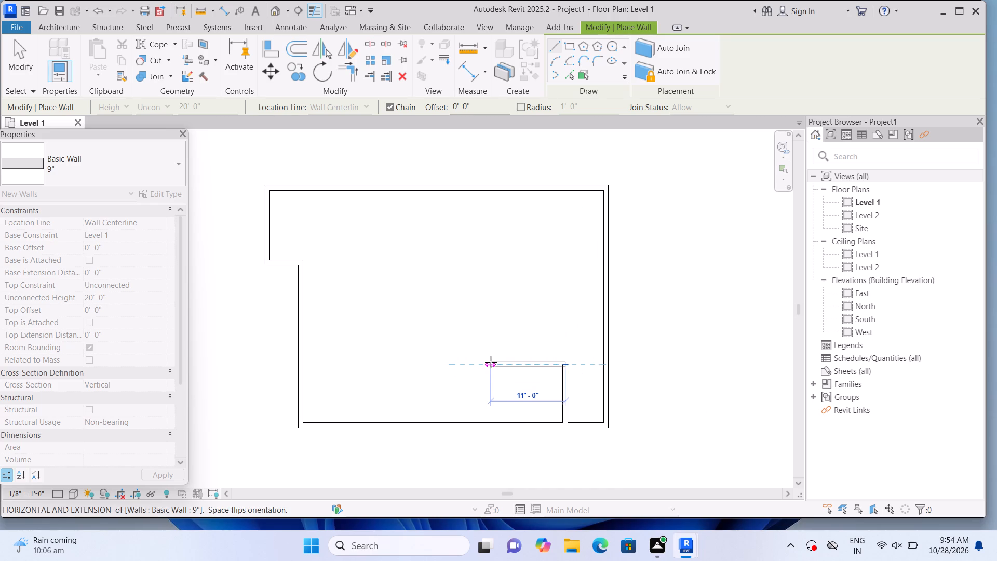
click(491, 362)
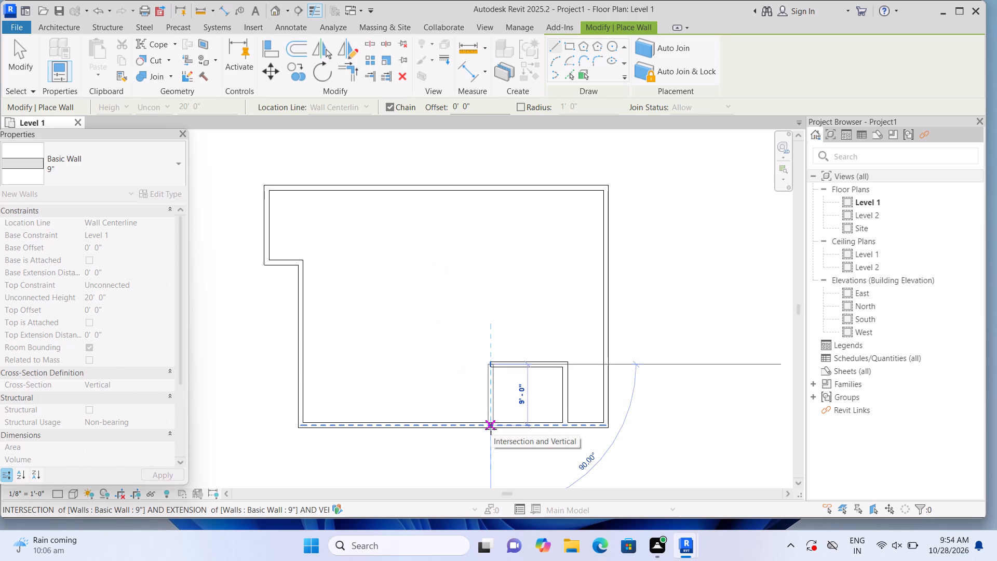
click(491, 429)
key(Escape)
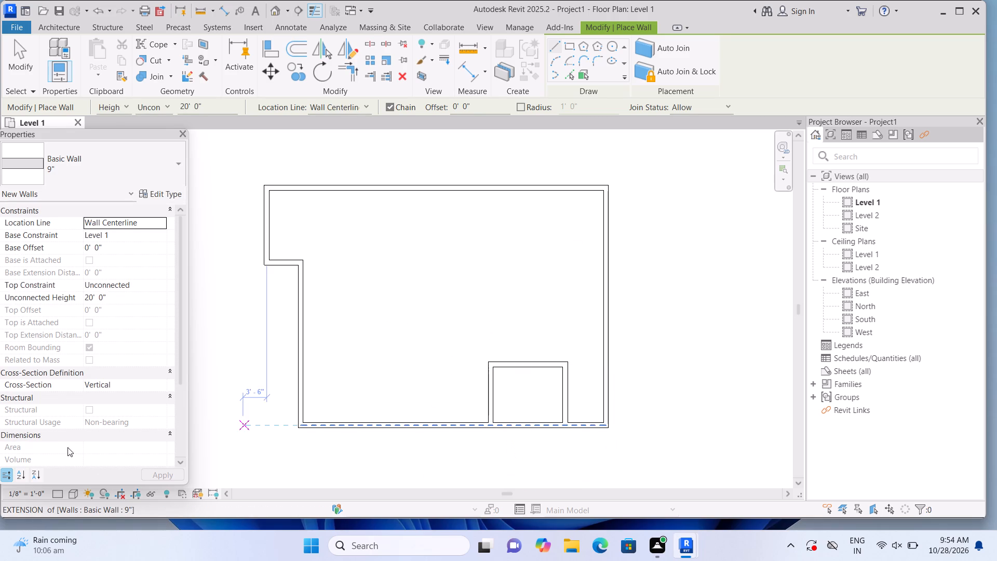
key(Escape)
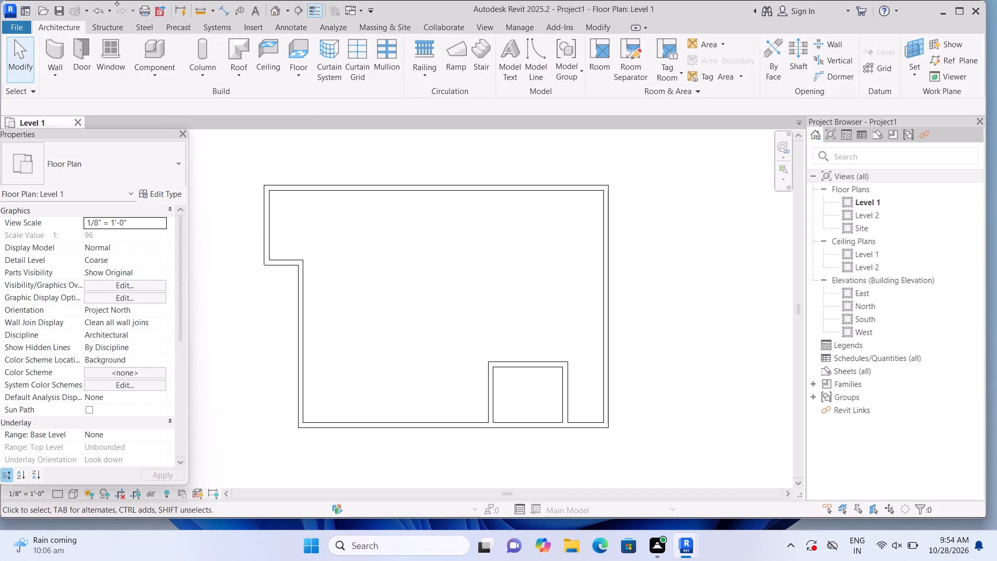
Draw a 6' long Curtain Wall 1 along the south wall, starting about 6'-6" west of the small room.
click(46, 50)
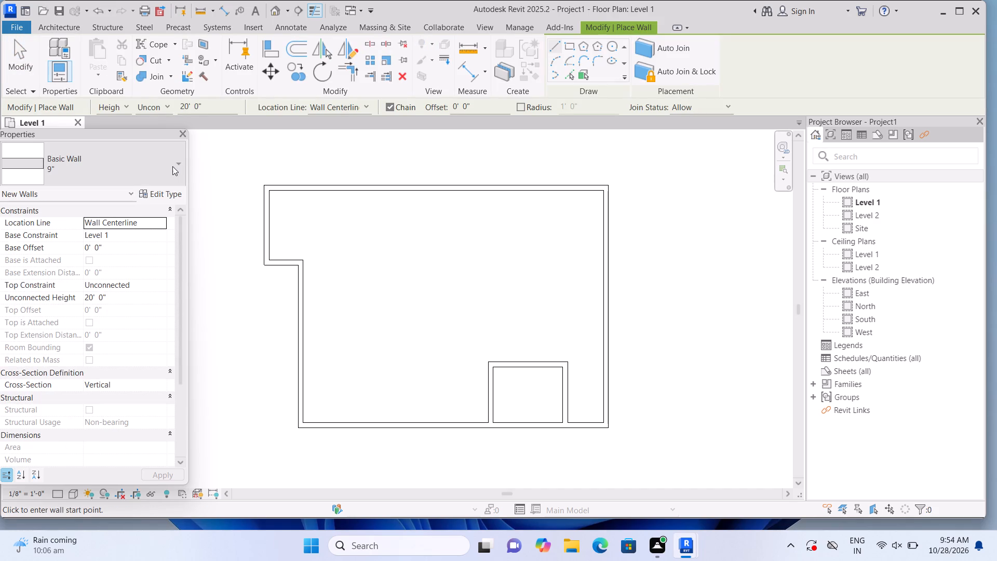
click(171, 165)
scroll(147, 234, down, 10)
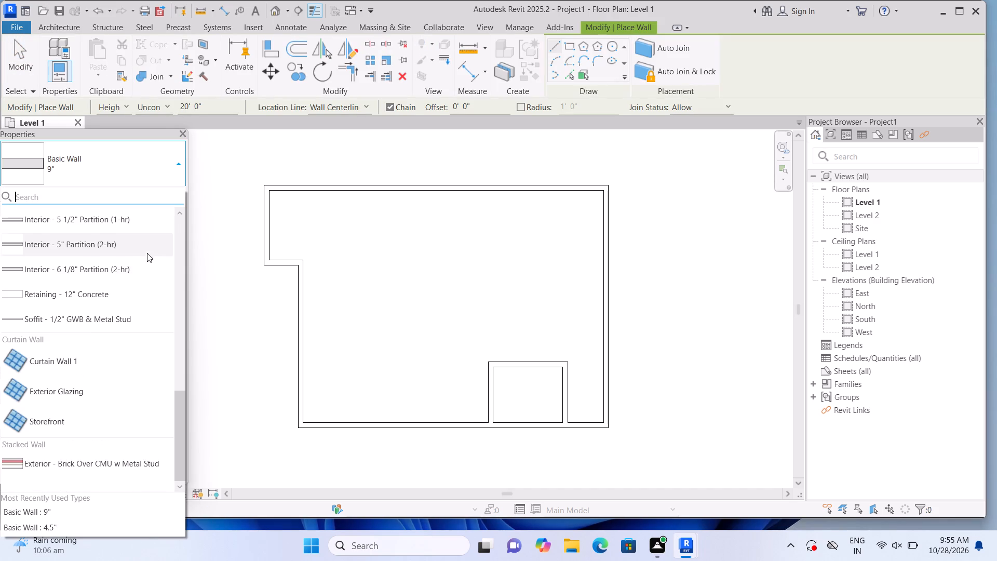
click(110, 363)
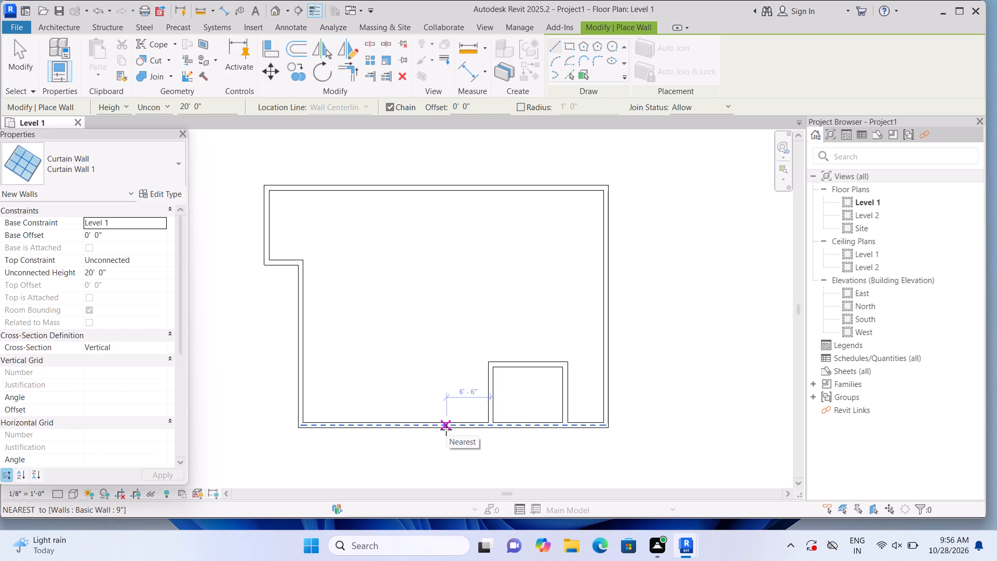
click(446, 430)
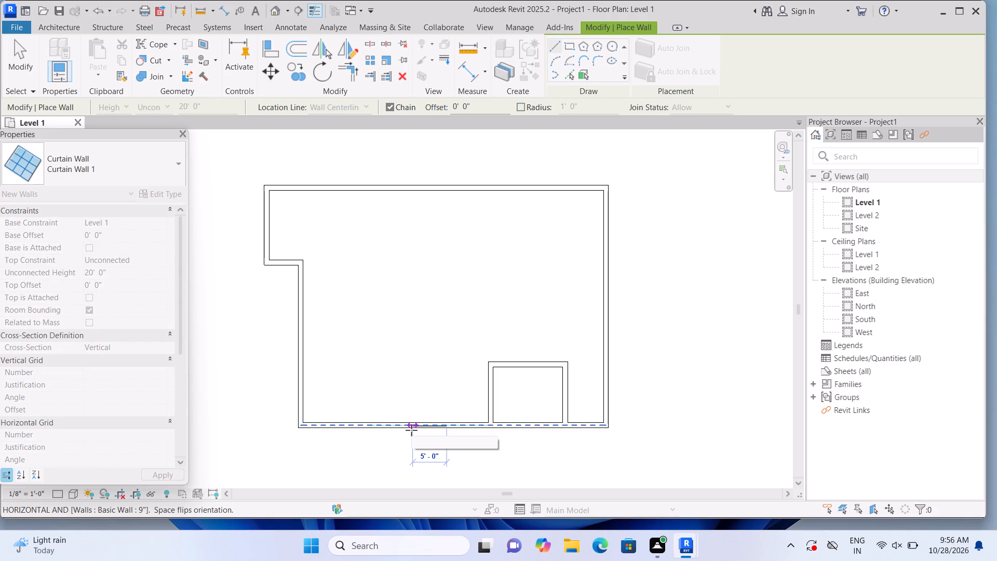
click(405, 429)
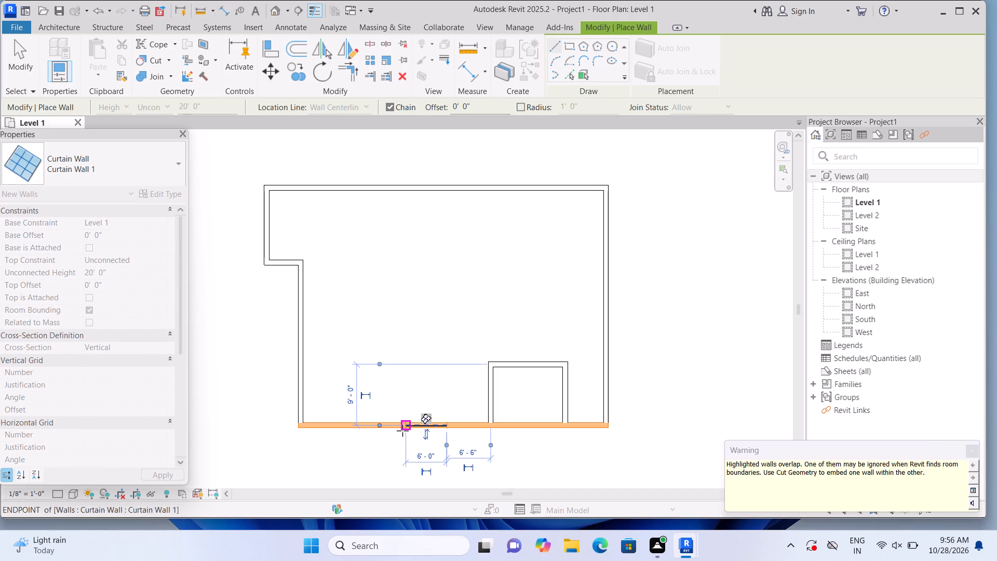
Cut the south 9" wall with the overlapping curtain wall using Cut Geometry.
click(168, 58)
click(167, 83)
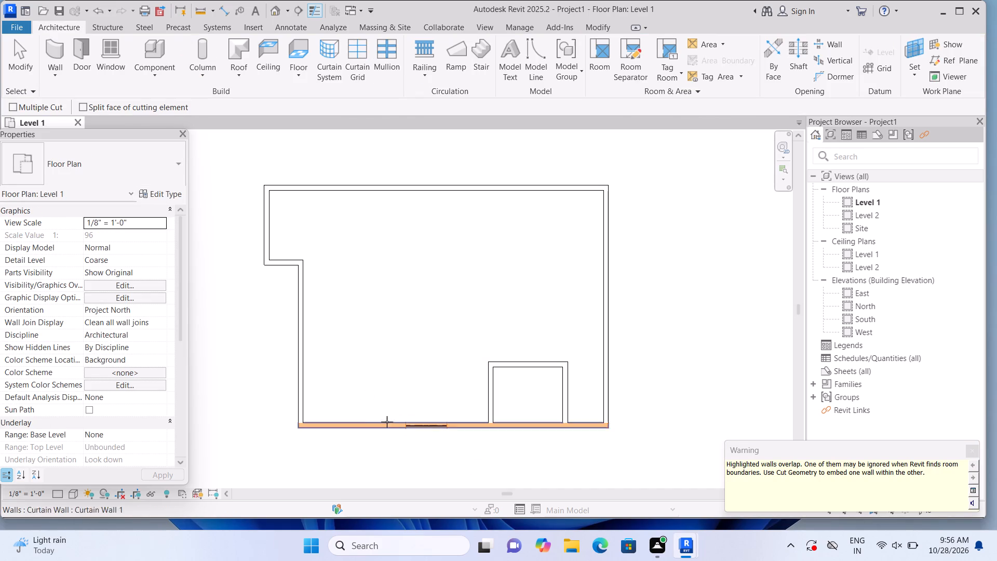
click(374, 426)
click(421, 423)
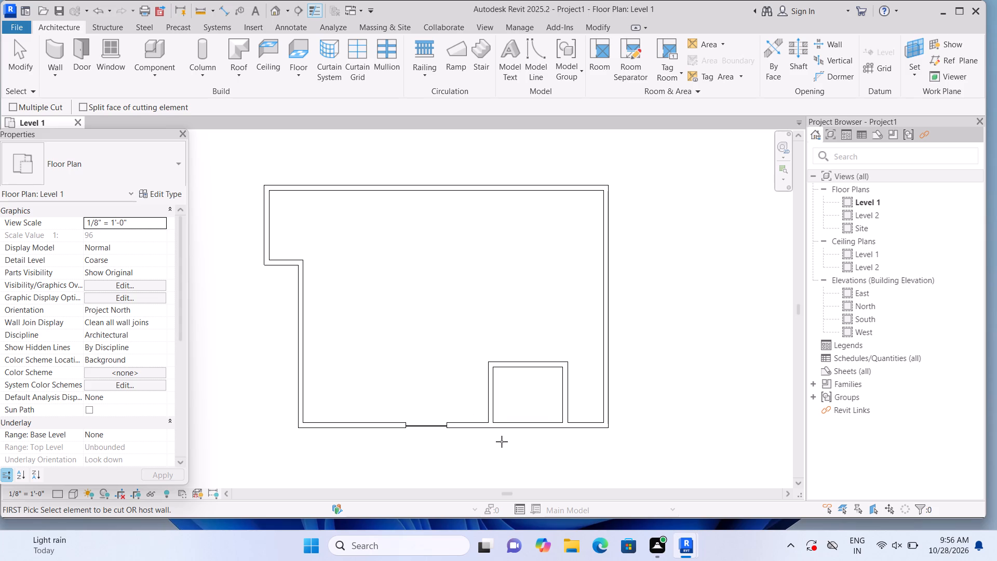
Place a Single-Flush 36" x 84" door in the small room's north wall, about 2'-6" from its west wall.
click(60, 51)
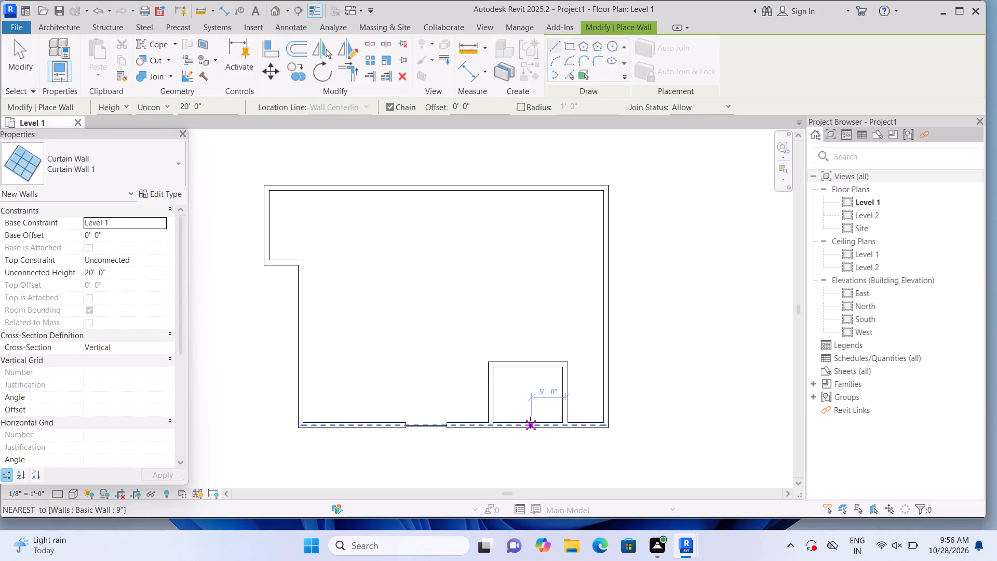
click(78, 23)
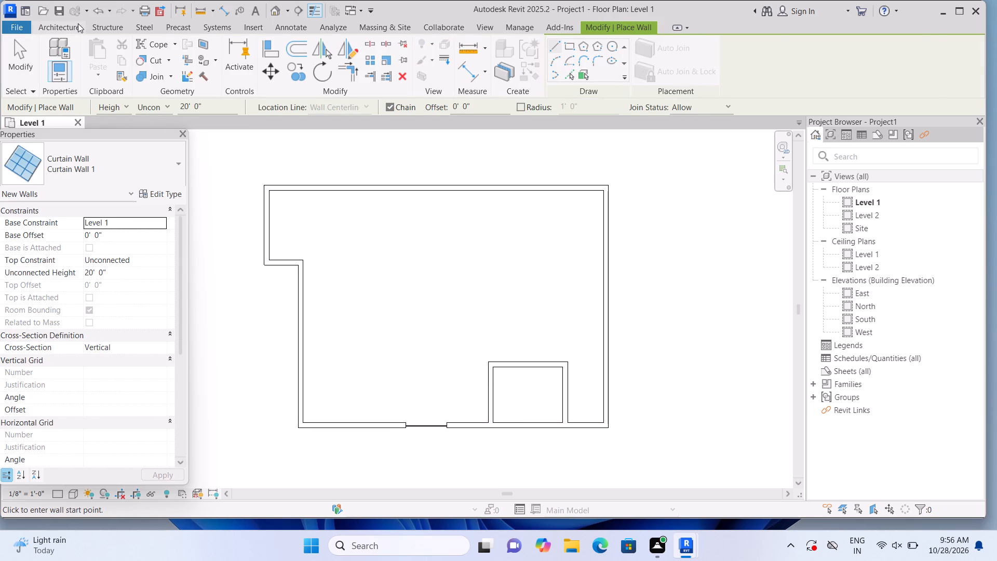
click(87, 45)
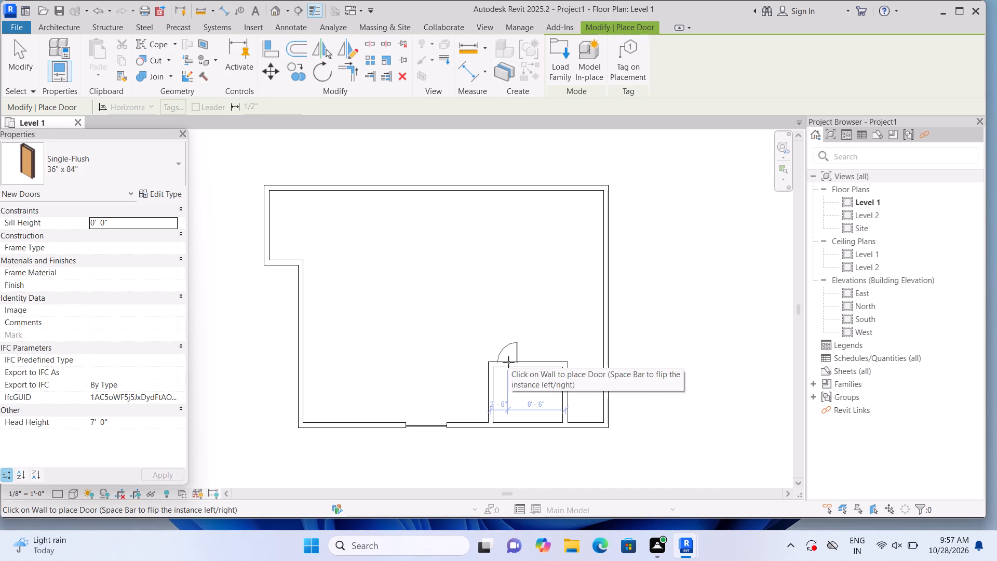
click(508, 362)
key(Escape)
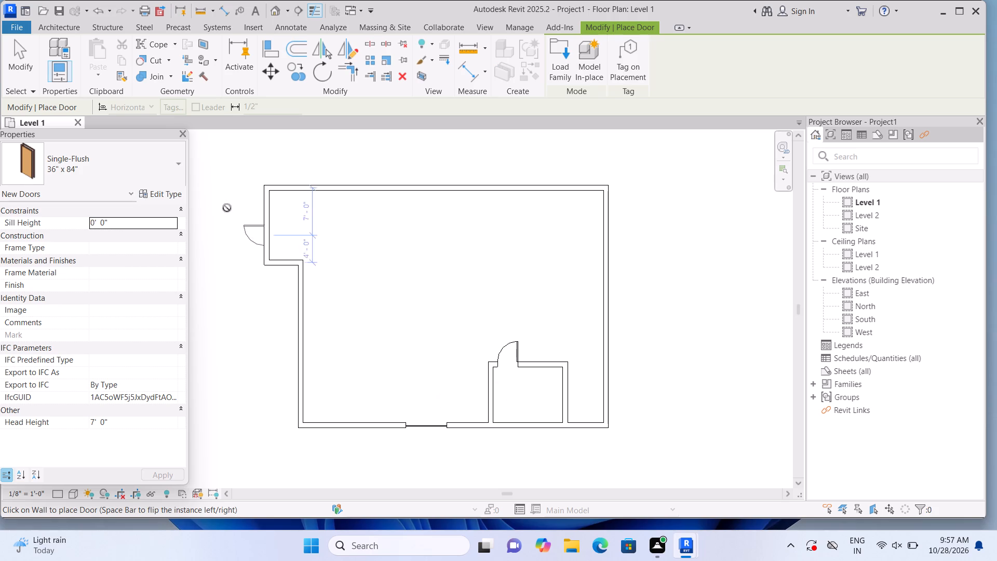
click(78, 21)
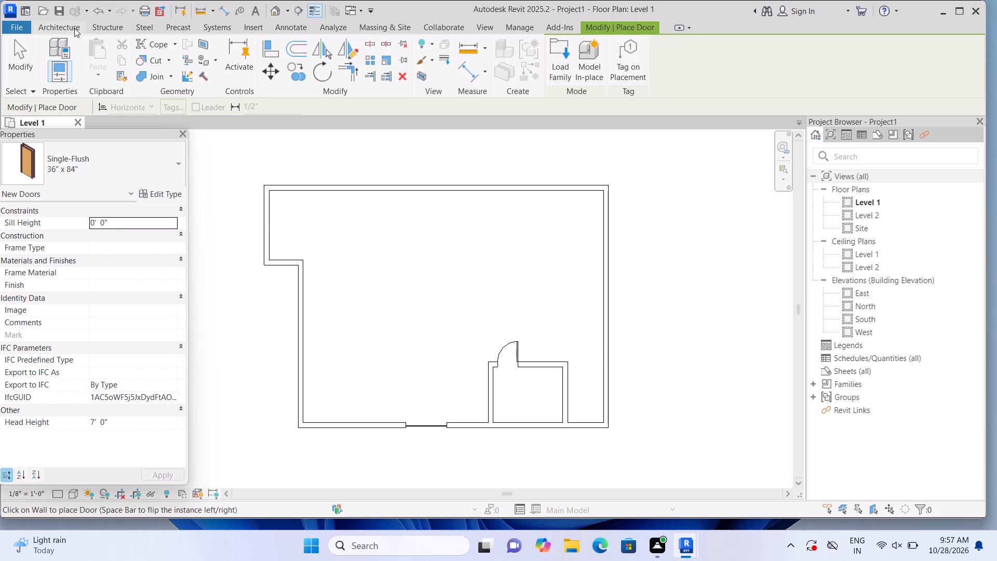
Draw a 3'-6" long Curtain Wall 1 along the small room's north wall, starting at the wall's midpoint and running east.
click(74, 28)
click(53, 49)
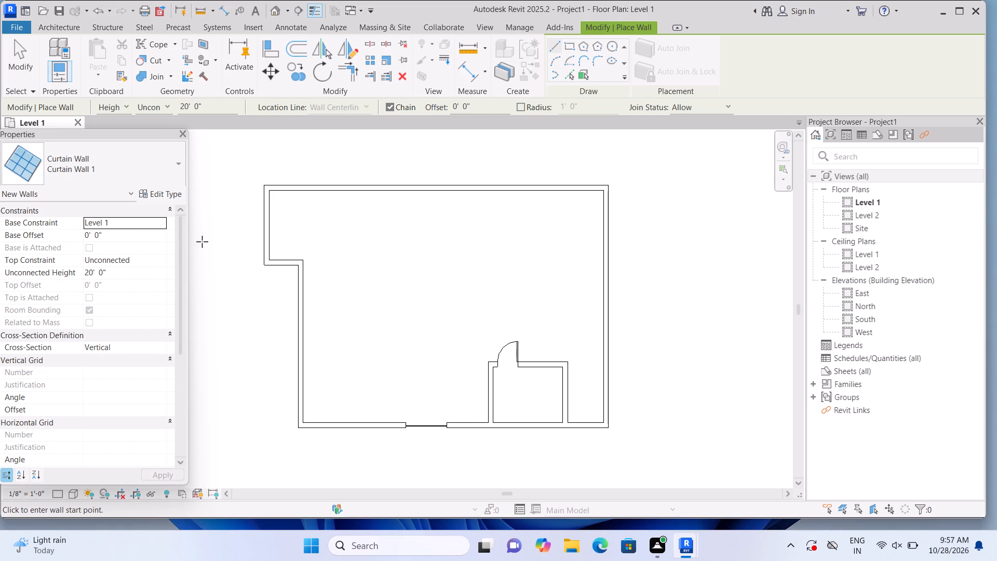
click(528, 364)
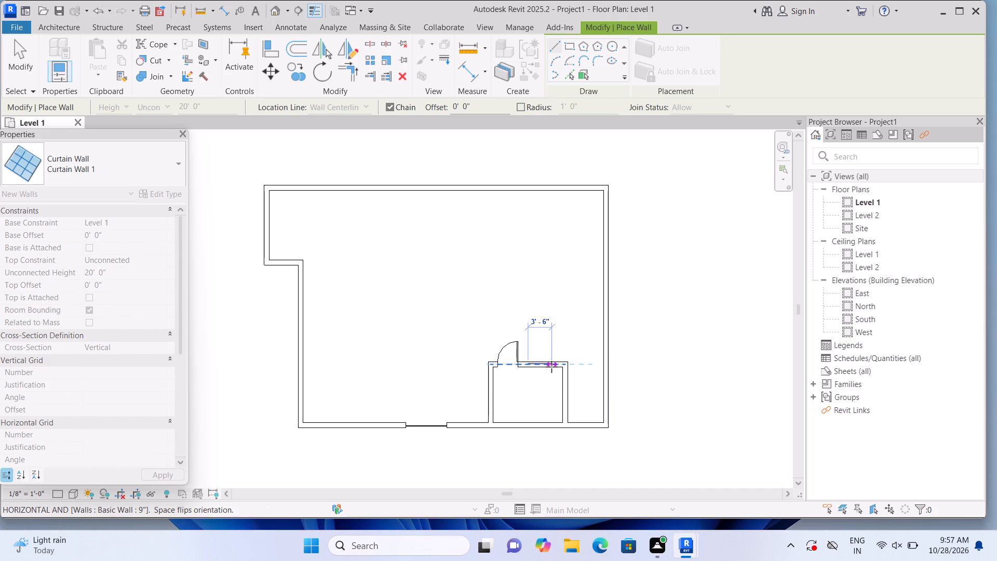
scroll(552, 366, up, 2)
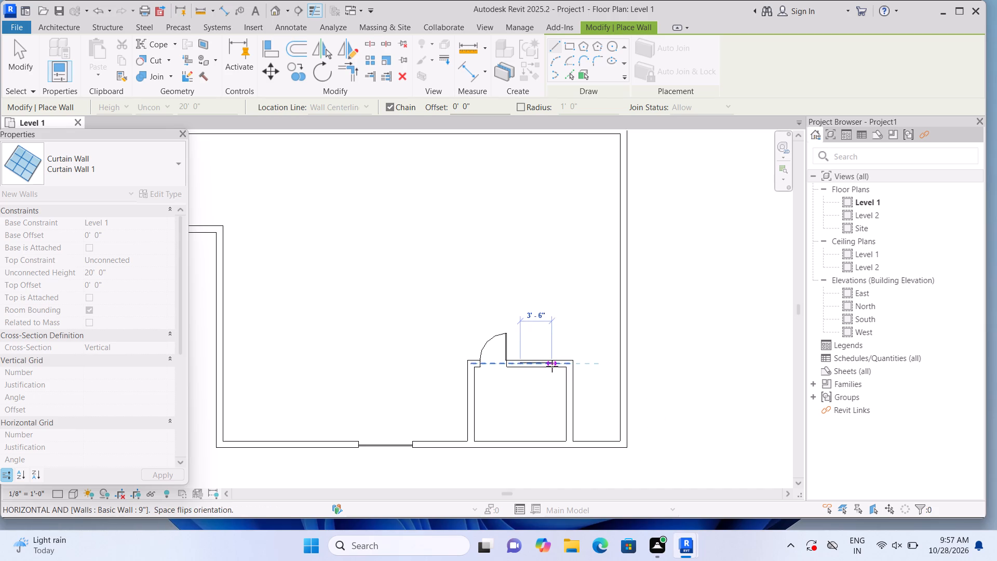
click(552, 366)
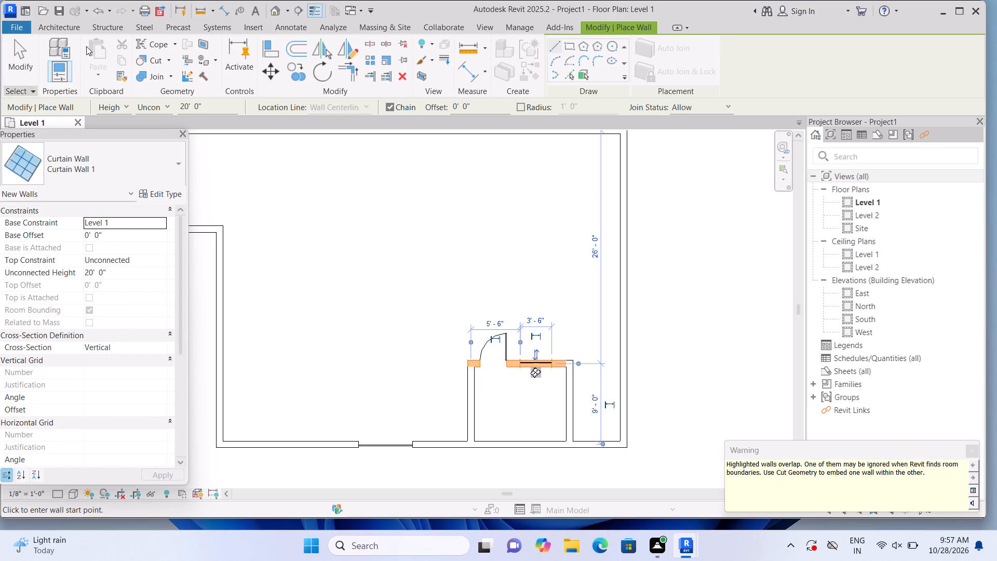
Cut the small room's north 9" wall with the overlapping curtain wall using Cut Geometry.
click(172, 57)
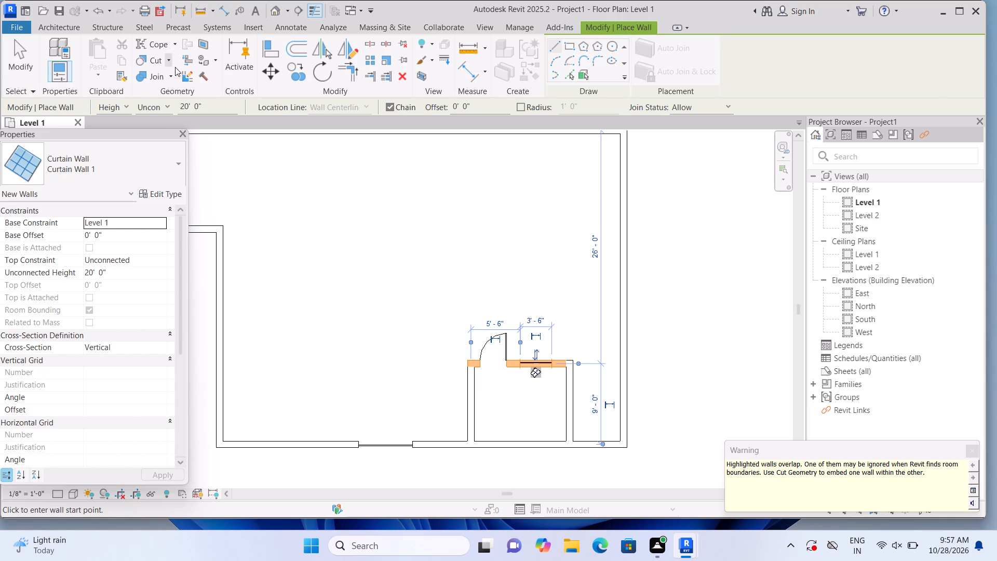
click(182, 85)
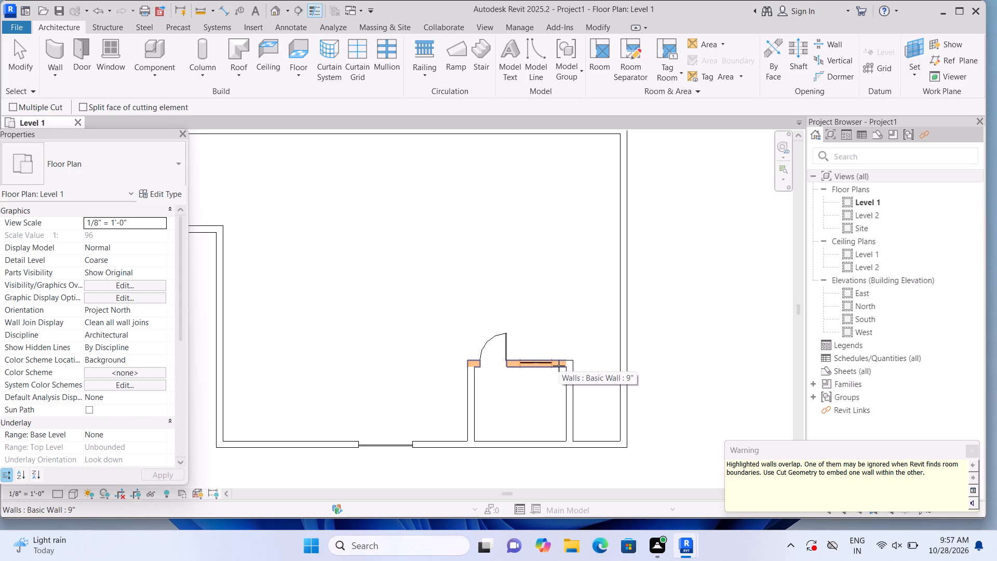
click(559, 366)
click(541, 364)
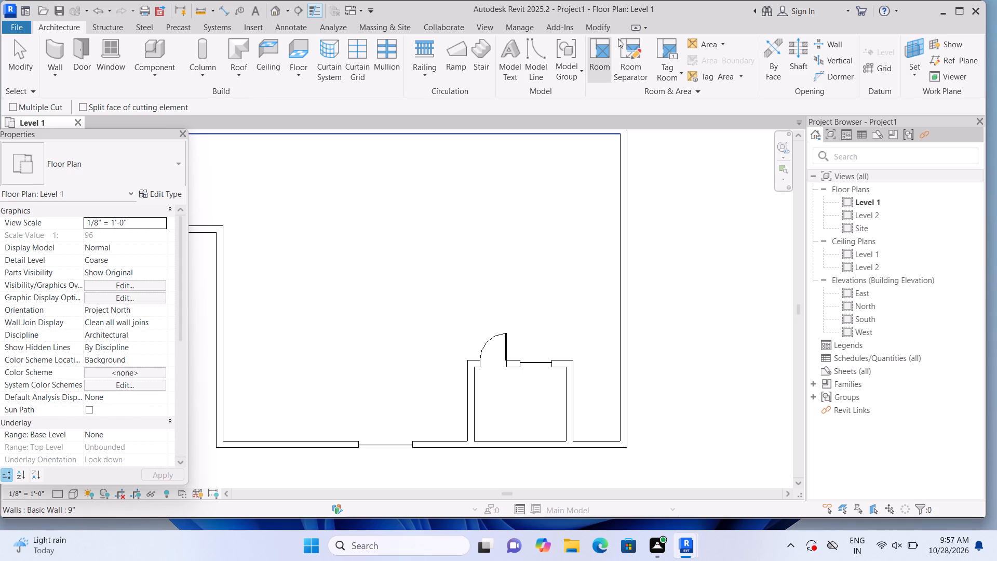
Open the default 3D view and set its visual style to Shaded to inspect the walls and curtain walls.
click(275, 10)
scroll(266, 302, up, 2)
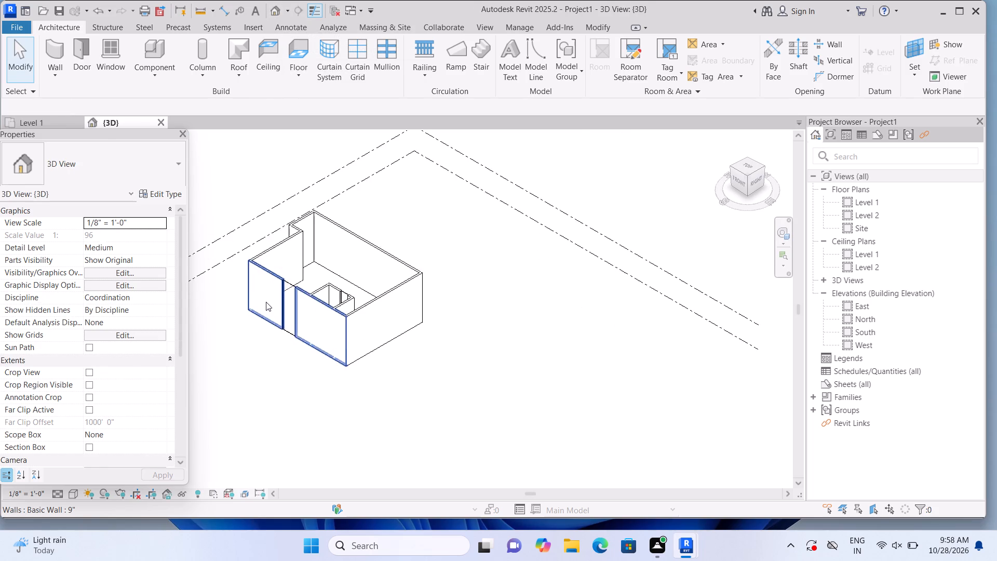
scroll(263, 322, up, 3)
middle_drag(276, 377, 332, 417)
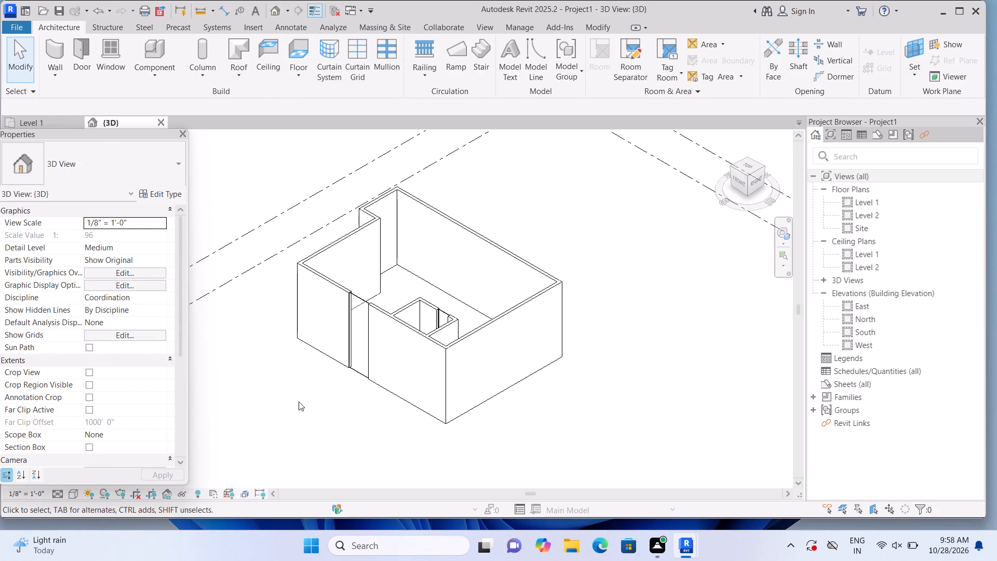
click(73, 493)
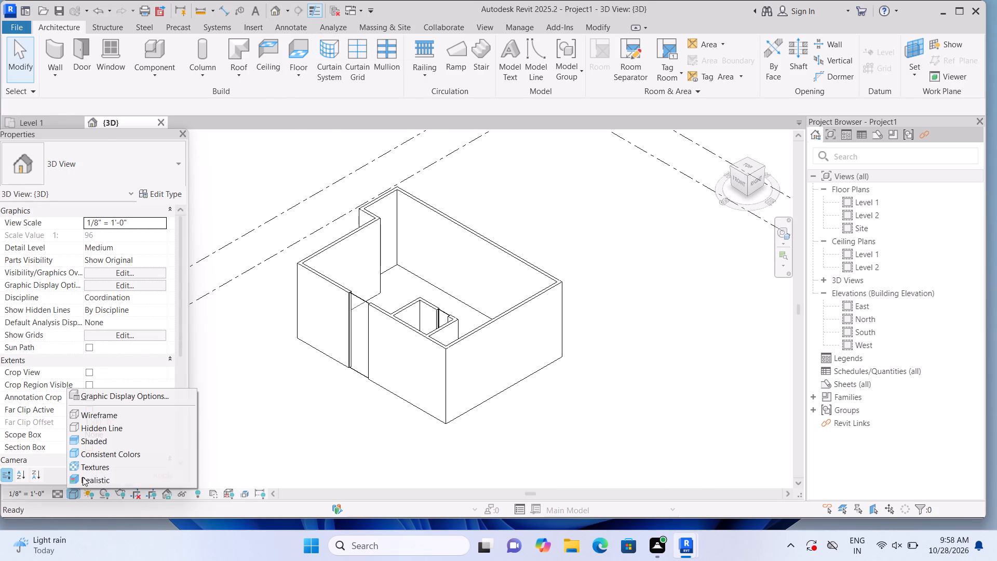
click(110, 439)
scroll(295, 409, up, 1)
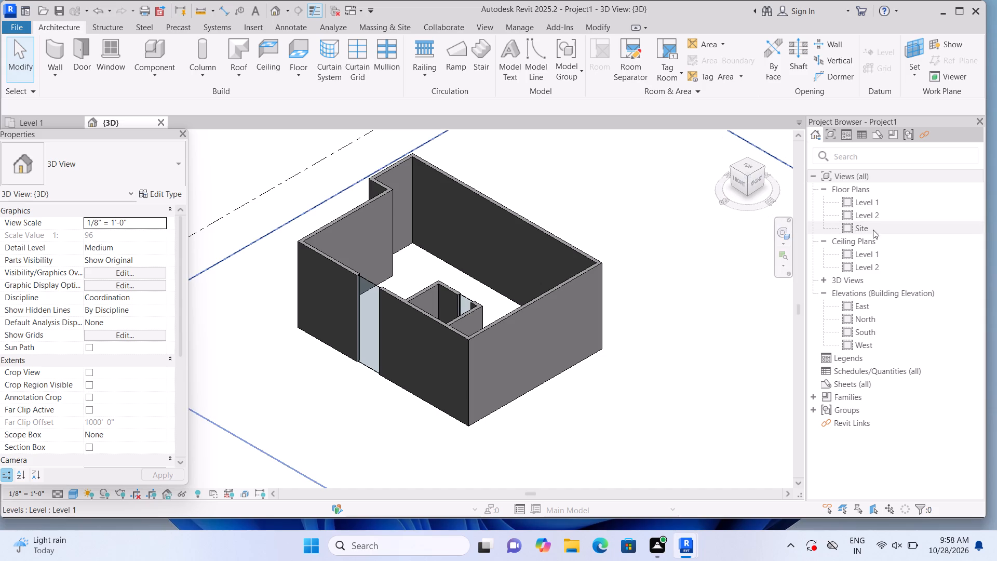
In the Level 1 floor plan, split the south wall at the inner face of the small room's west wall.
double_click(844, 201)
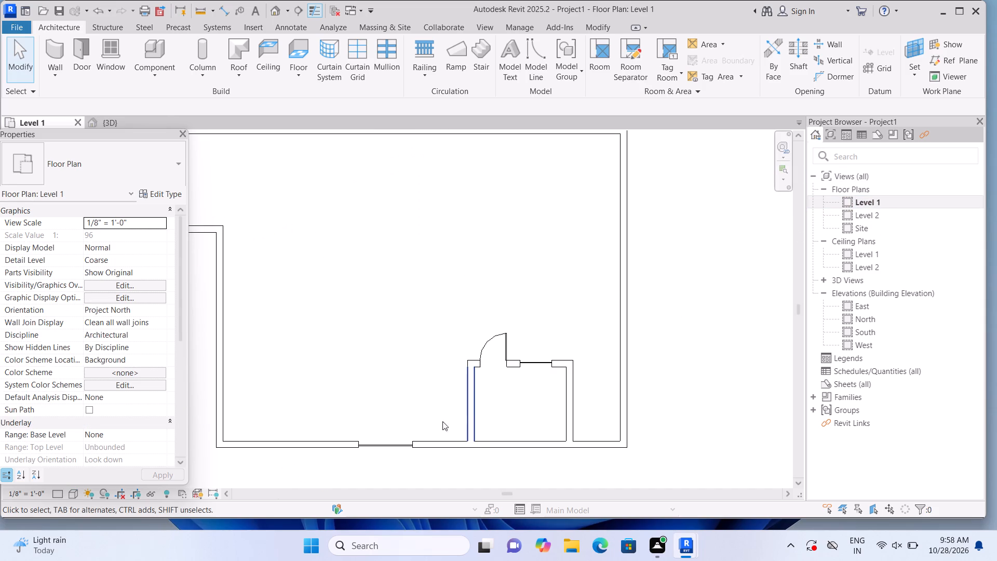
middle_drag(523, 423, 490, 371)
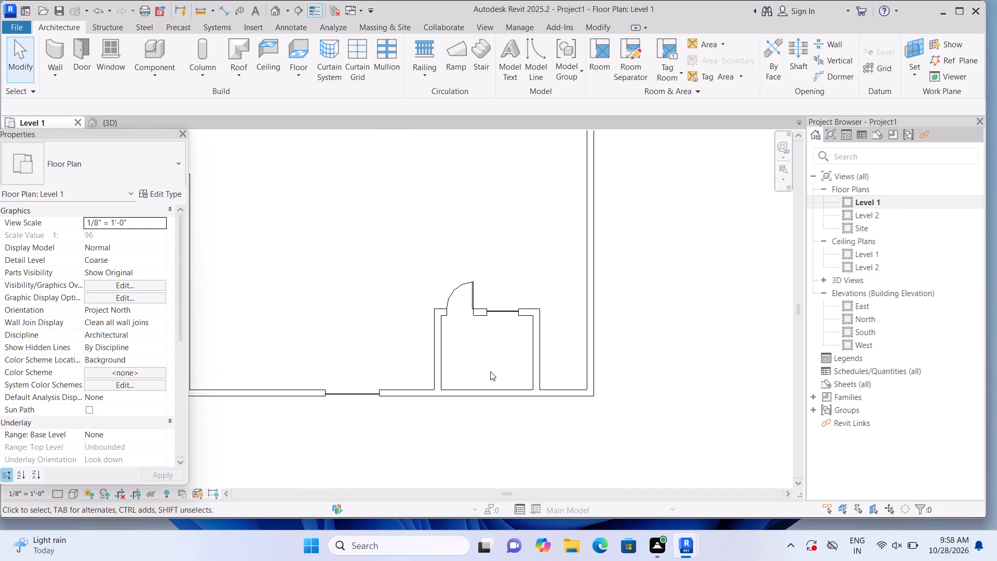
click(547, 73)
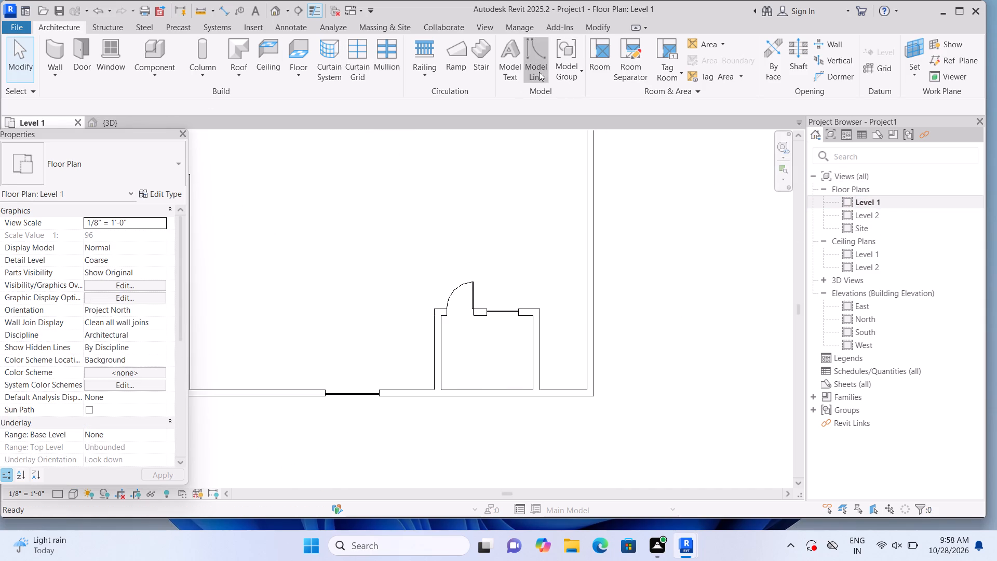
click(372, 46)
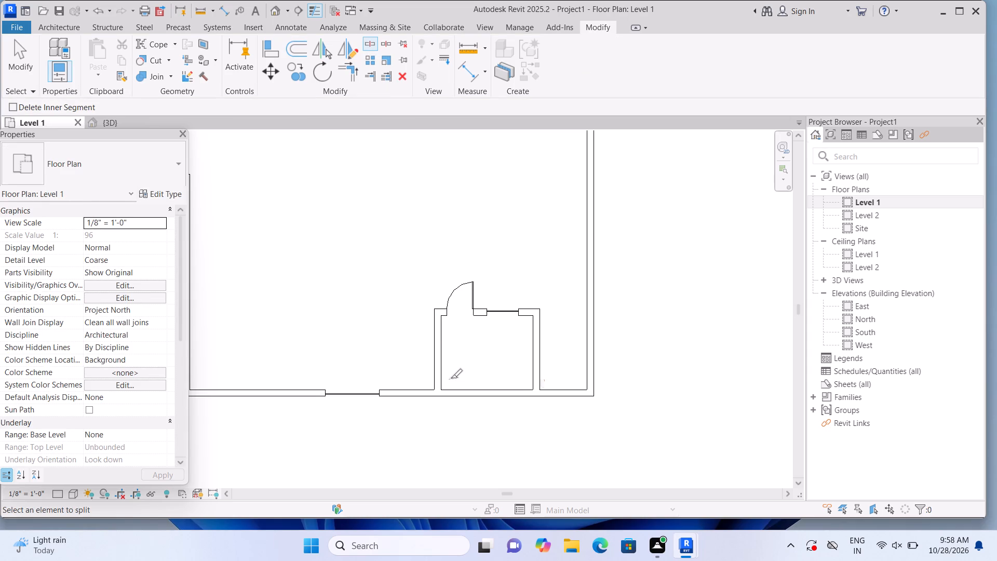
scroll(462, 386, up, 2)
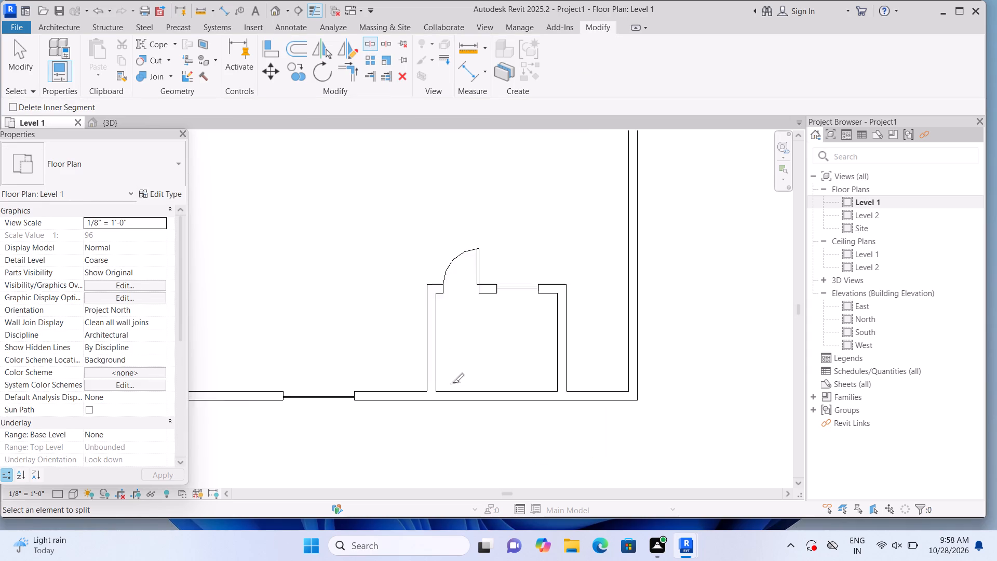
scroll(452, 383, up, 4)
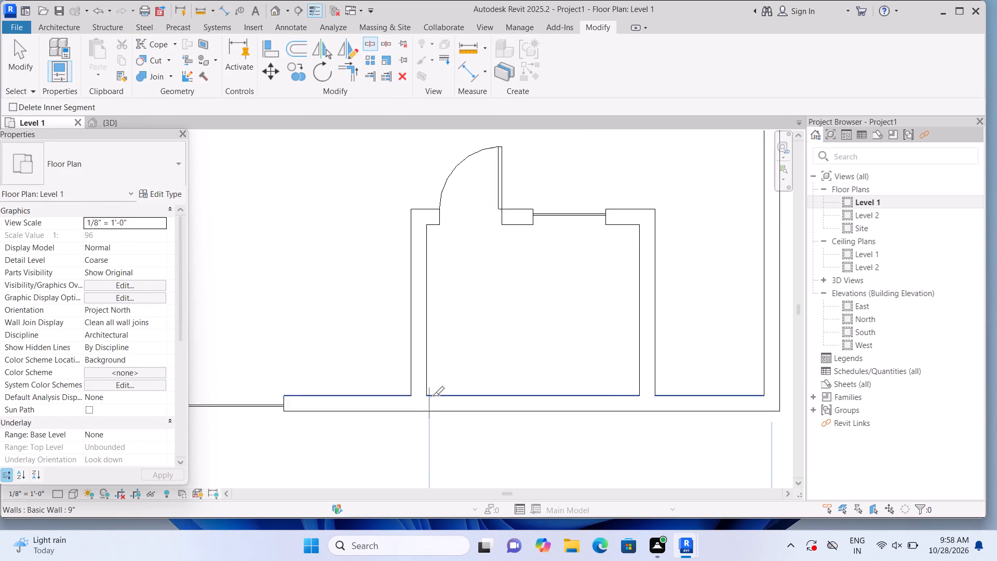
scroll(433, 396, up, 3)
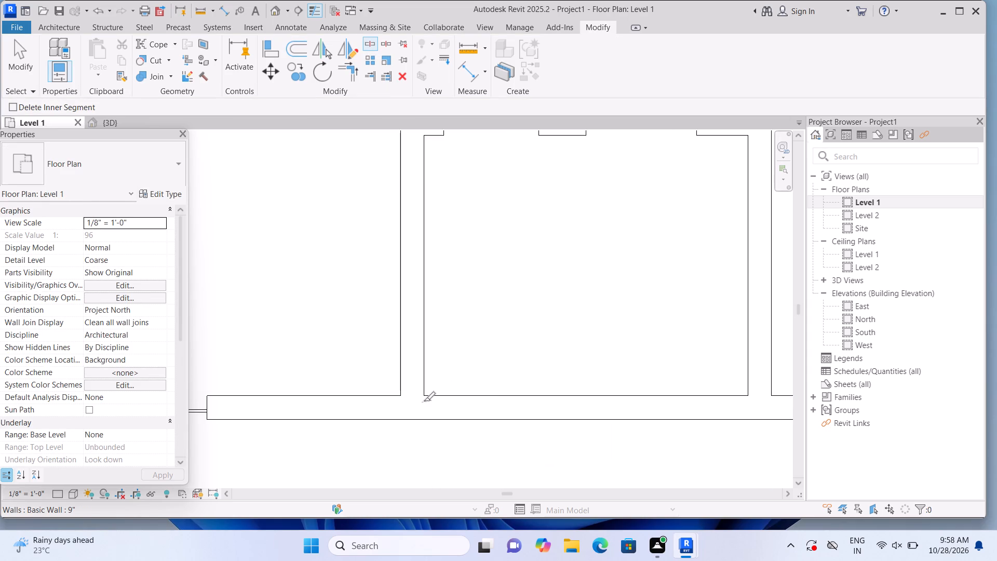
scroll(428, 402, up, 5)
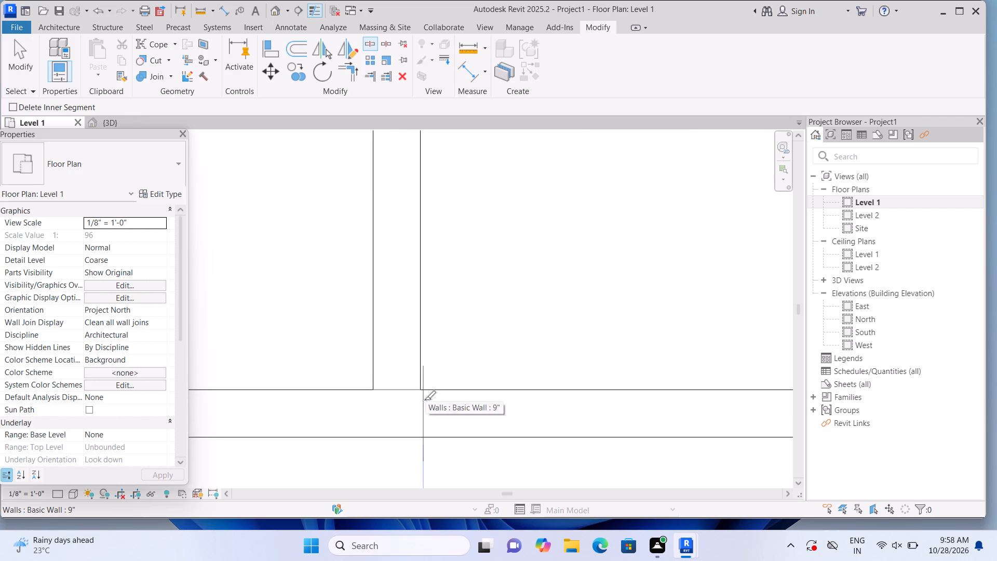
scroll(419, 401, up, 4)
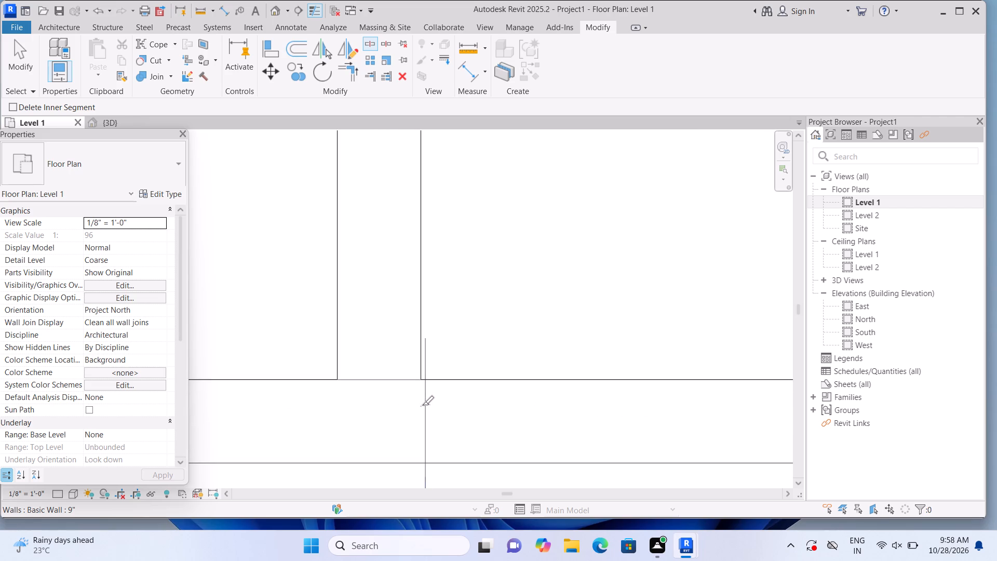
scroll(421, 406, up, 2)
click(422, 409)
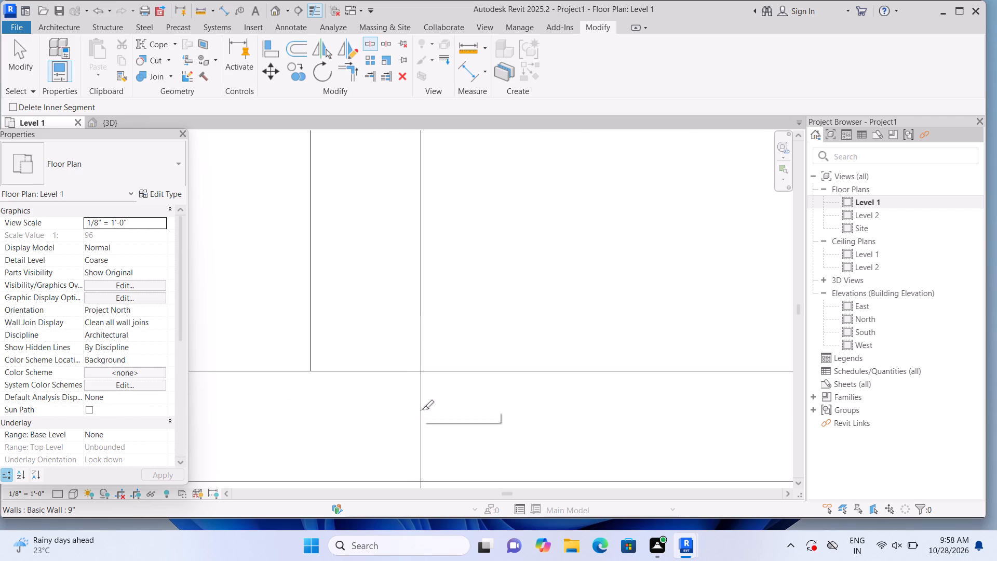
Split the south wall again at the inner face of the small room's east wall, and end the Split Element command.
scroll(422, 410, down, 17)
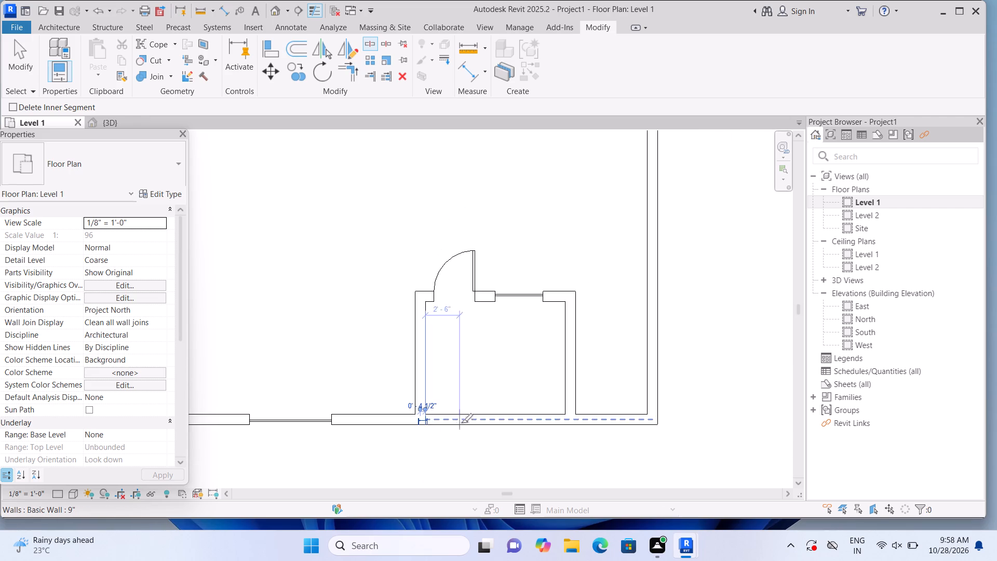
scroll(581, 432, up, 6)
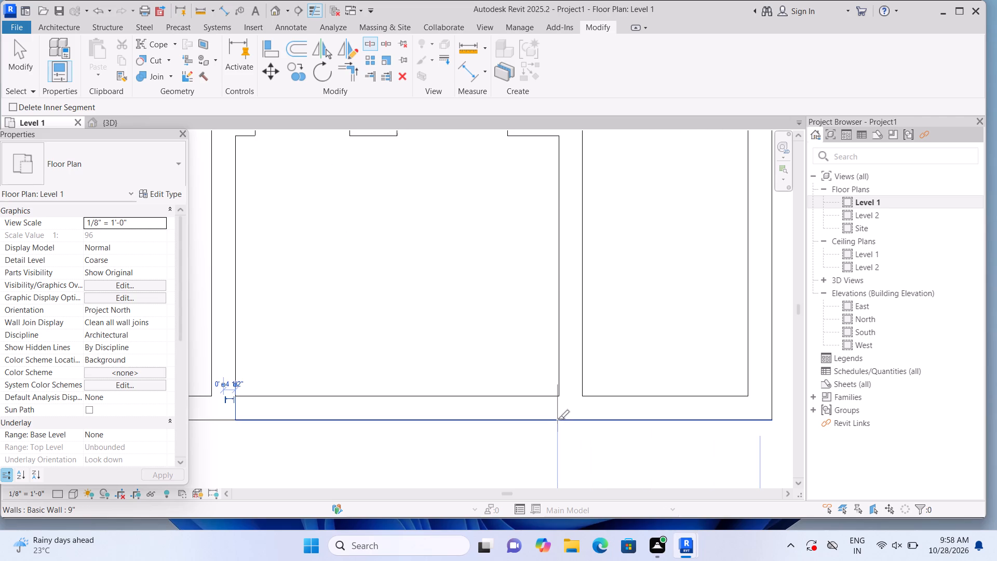
scroll(558, 419, up, 3)
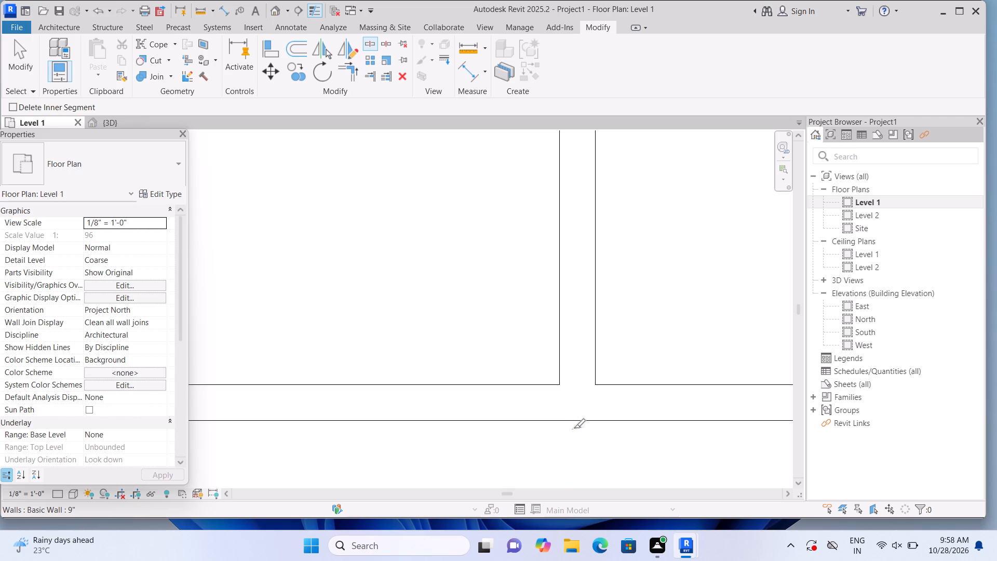
scroll(558, 425, up, 1)
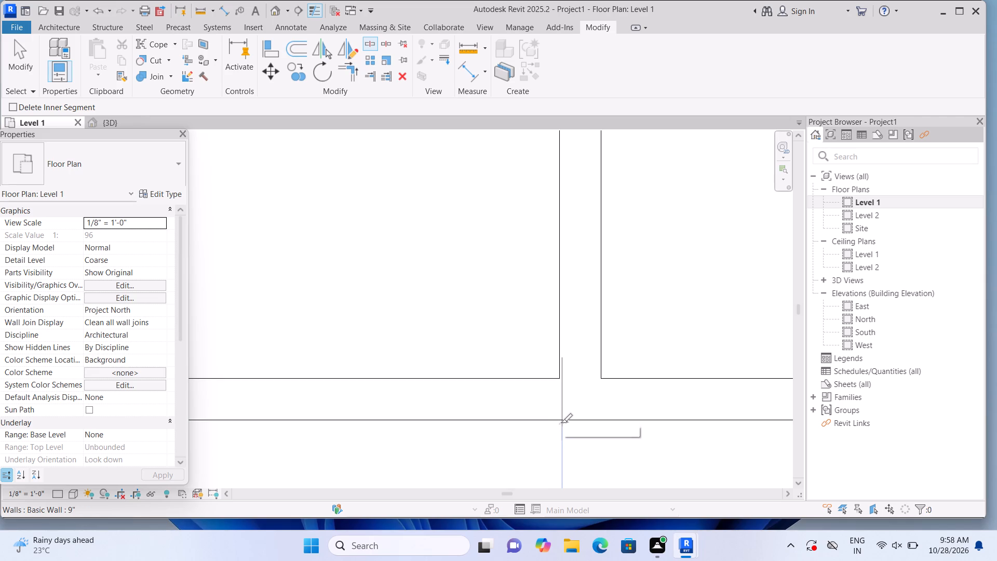
scroll(560, 424, up, 1)
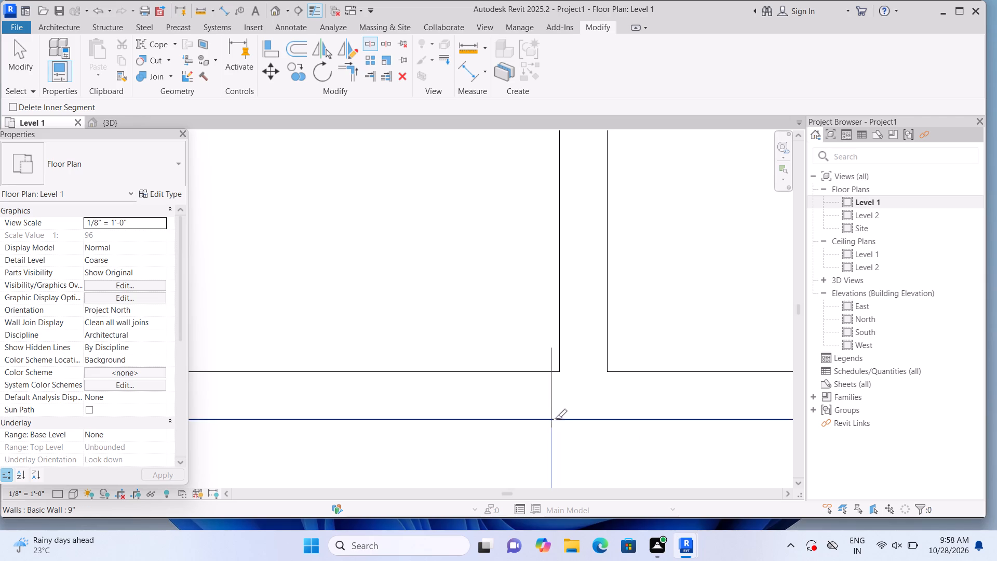
scroll(559, 420, down, 10)
scroll(556, 424, up, 2)
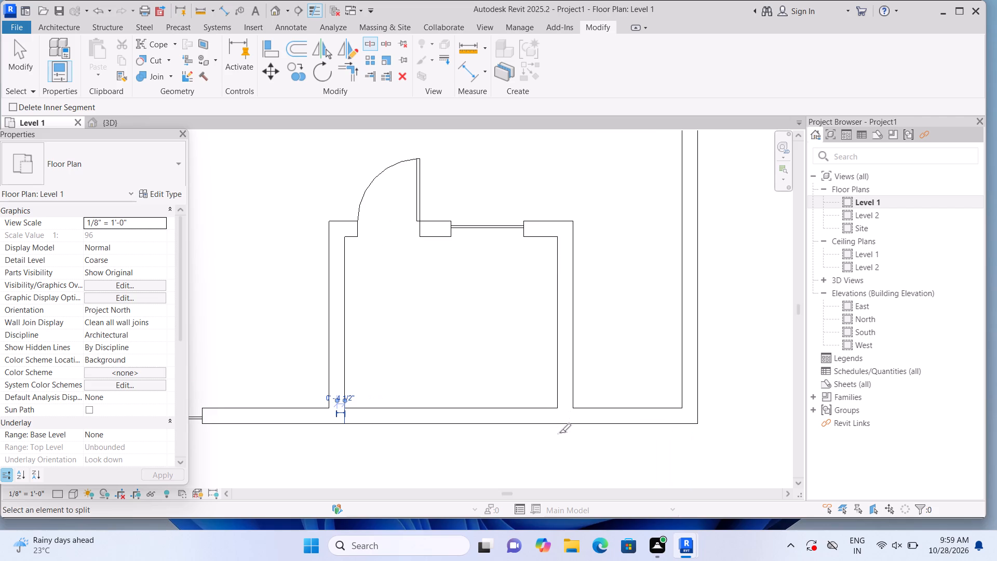
scroll(557, 431, up, 2)
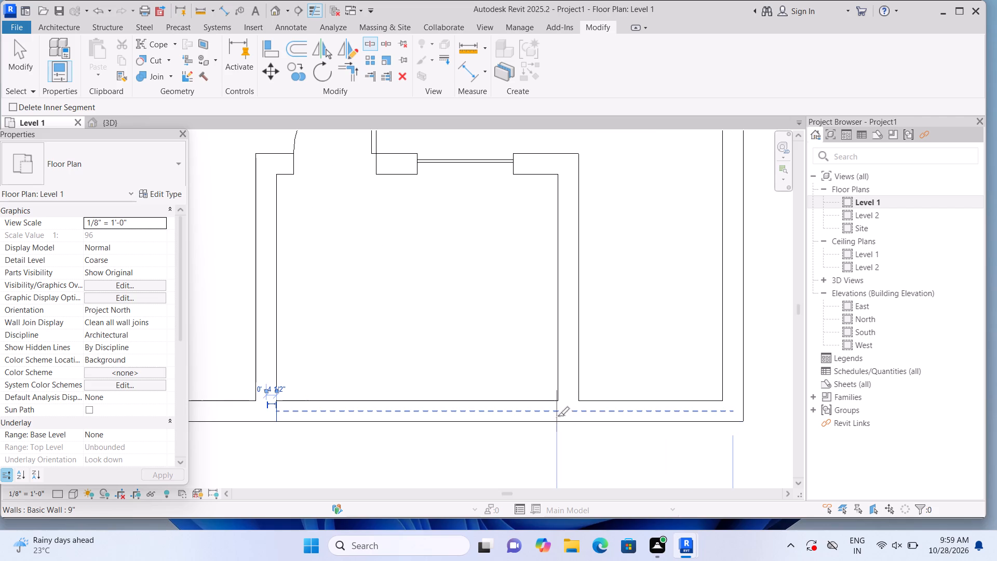
scroll(558, 417, up, 1)
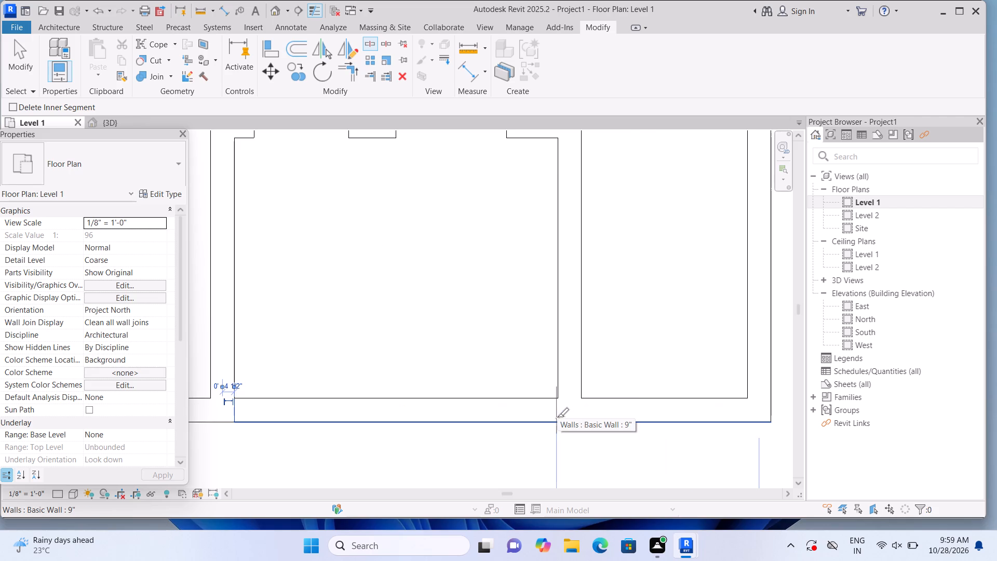
scroll(557, 420, up, 3)
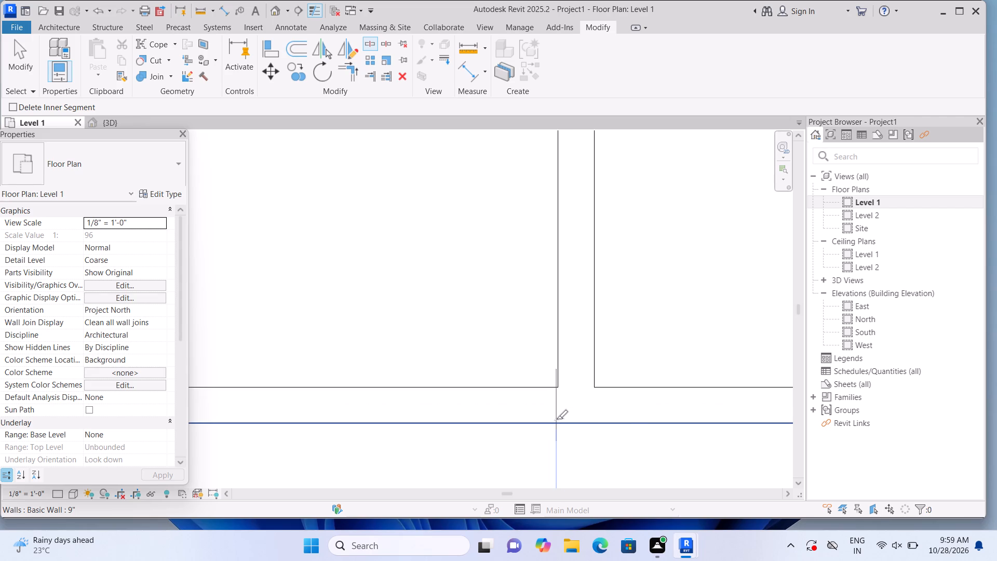
scroll(556, 419, up, 4)
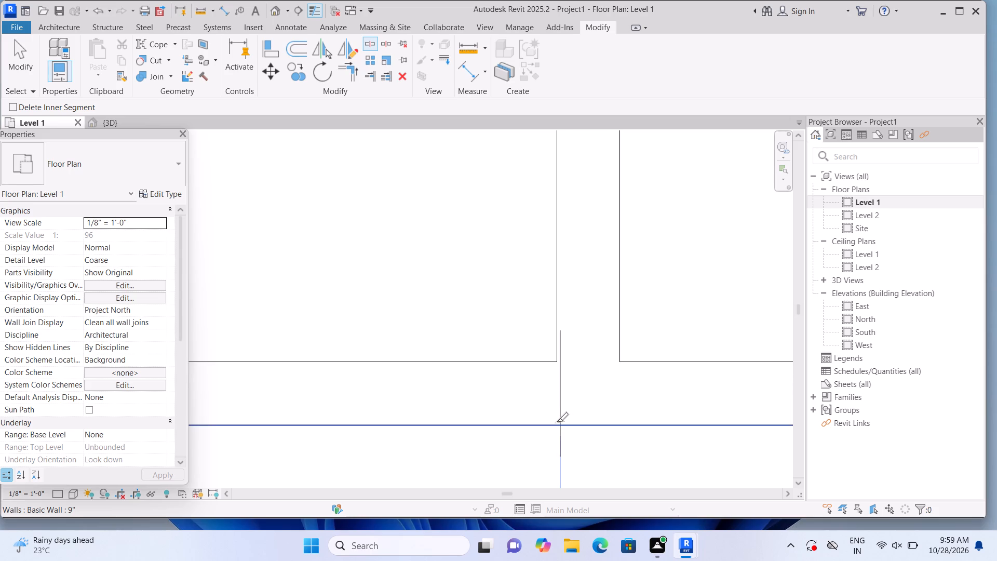
scroll(557, 422, up, 8)
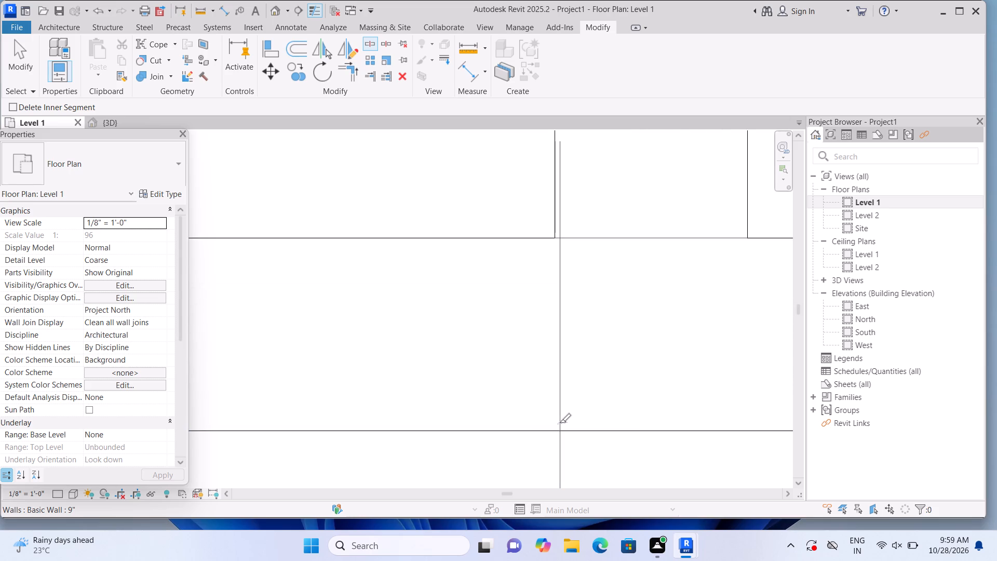
scroll(559, 423, up, 1)
click(554, 423)
scroll(554, 423, down, 1)
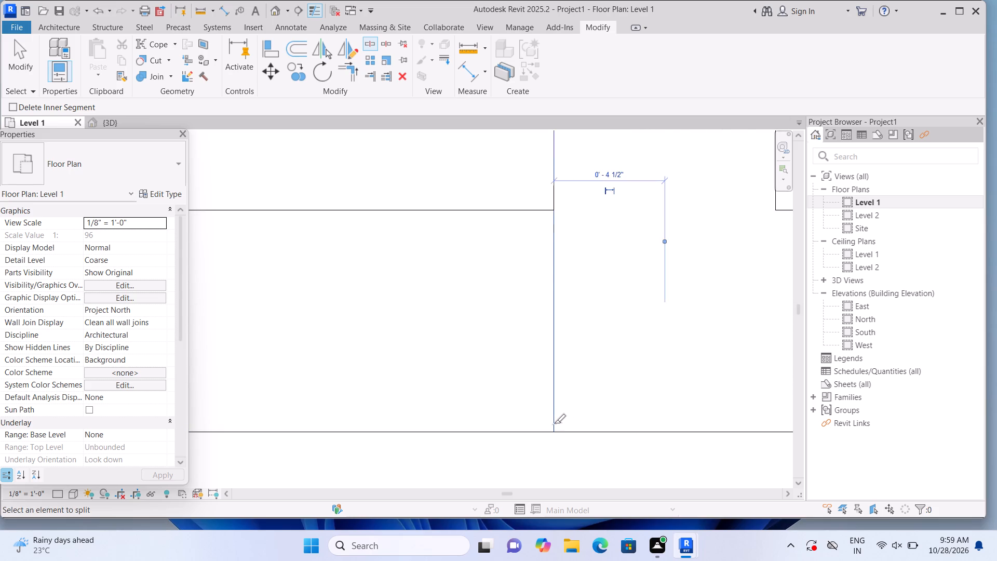
scroll(554, 423, down, 20)
scroll(530, 453, up, 2)
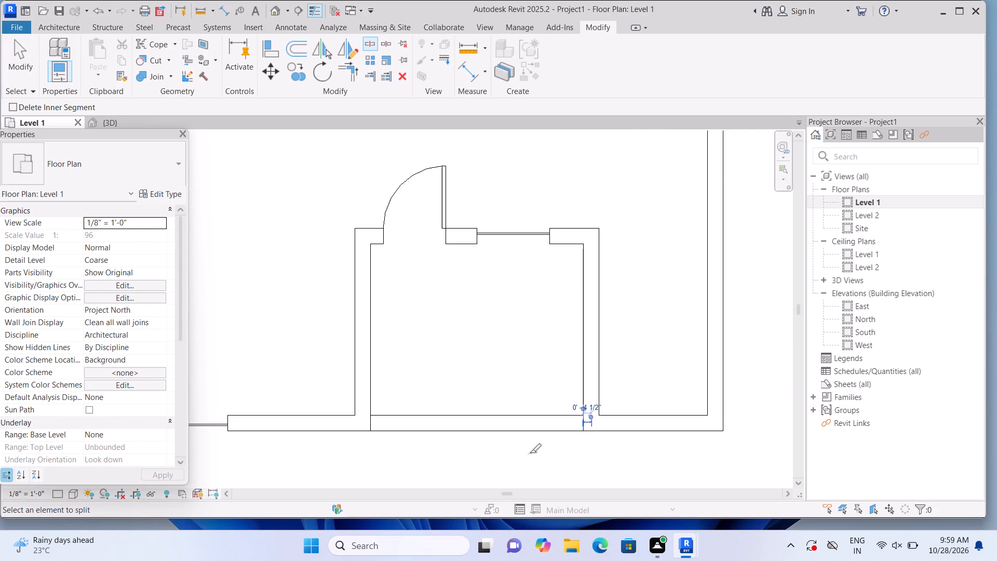
scroll(529, 453, up, 2)
scroll(496, 460, down, 3)
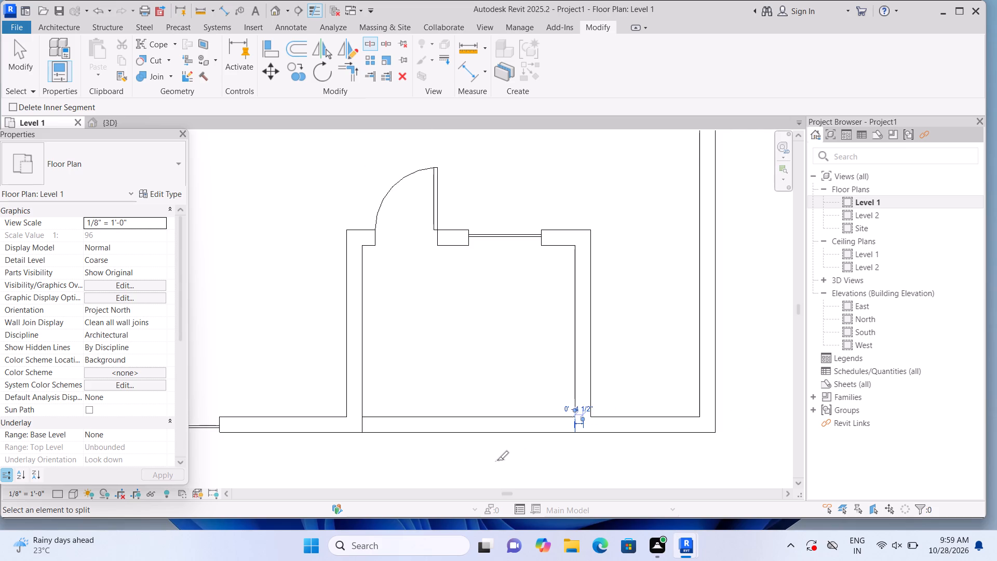
key(Escape)
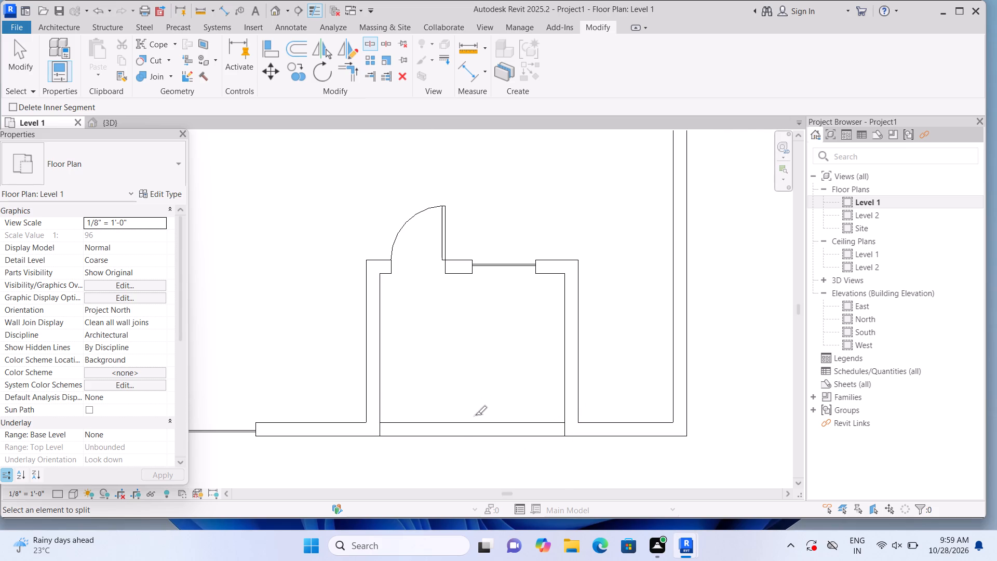
key(Escape)
Delete the south wall segment between the two splits, opening the small room to the outside.
click(480, 420)
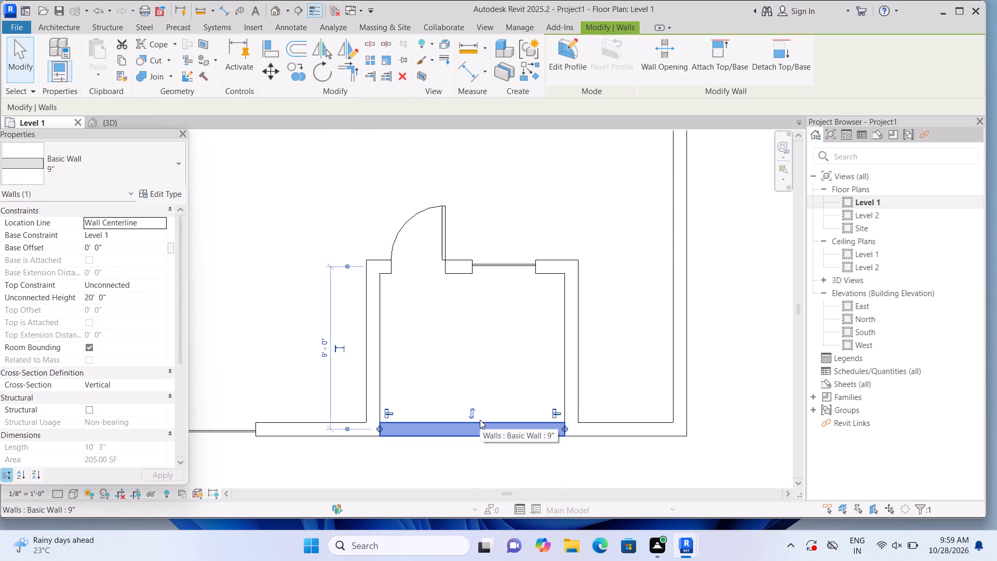
key(Delete)
scroll(481, 428, down, 3)
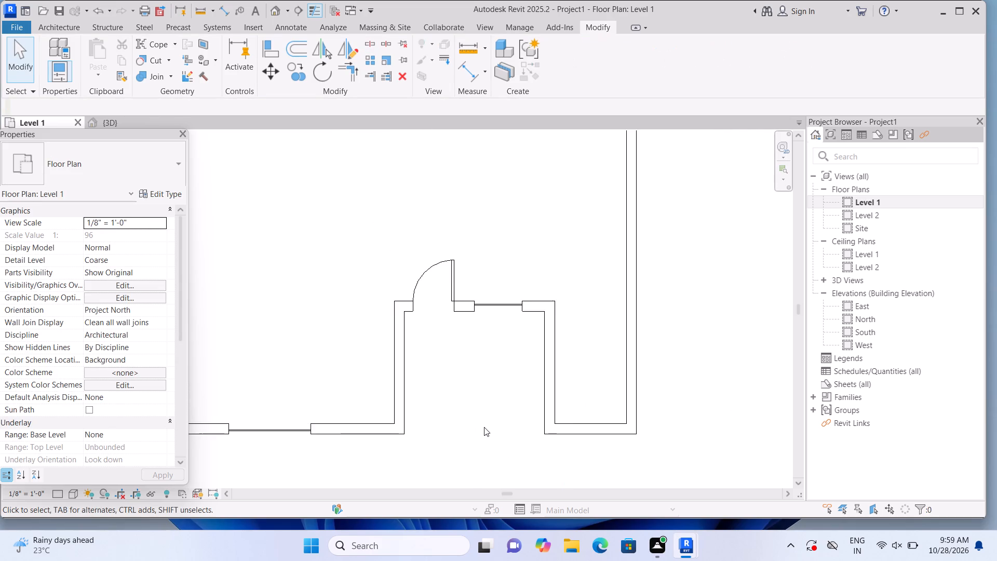
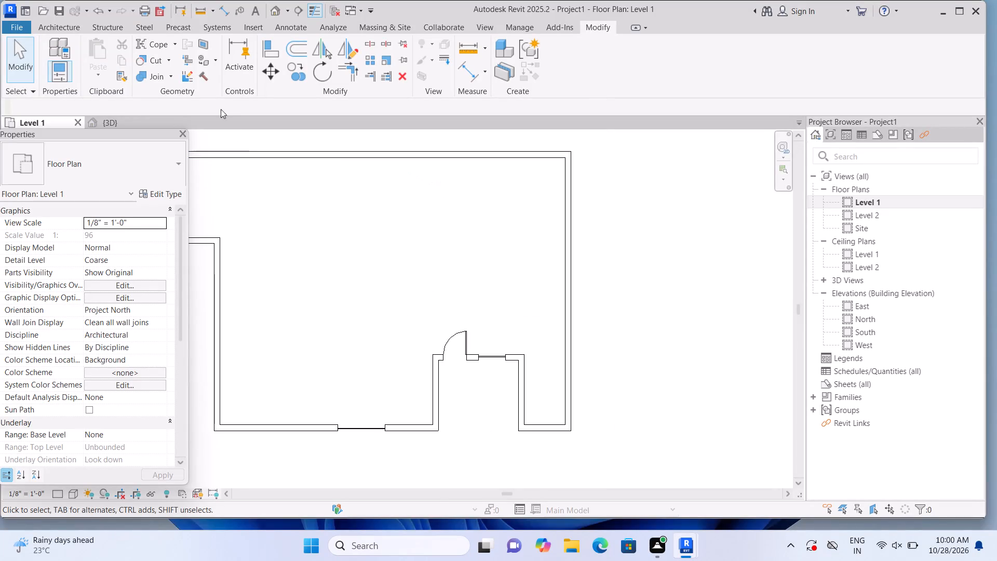
Open the default 3D view and examine the recessed entrance, its door and the curtain walls from the front.
click(276, 13)
scroll(366, 388, up, 1)
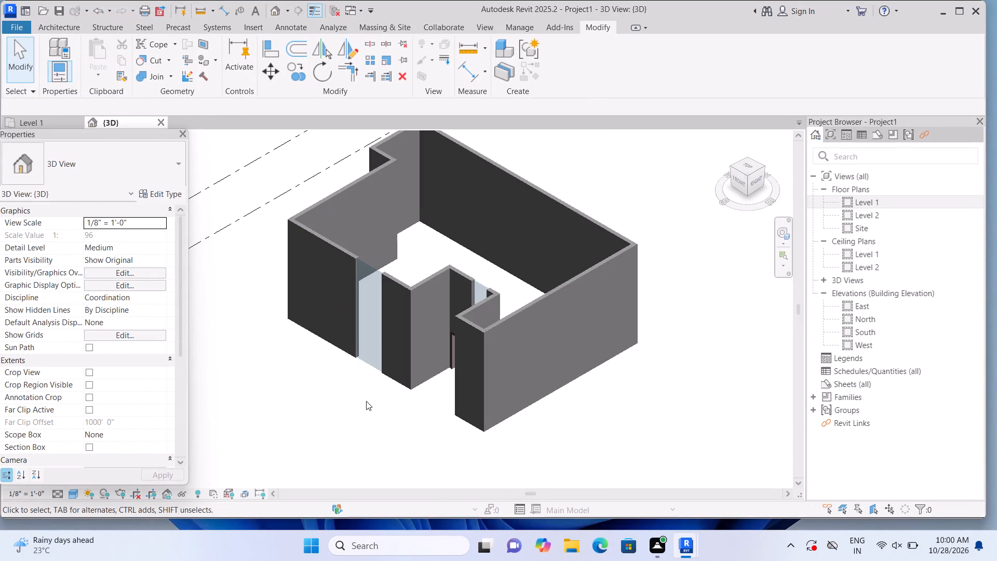
shift+middle_drag(344, 449, 421, 433)
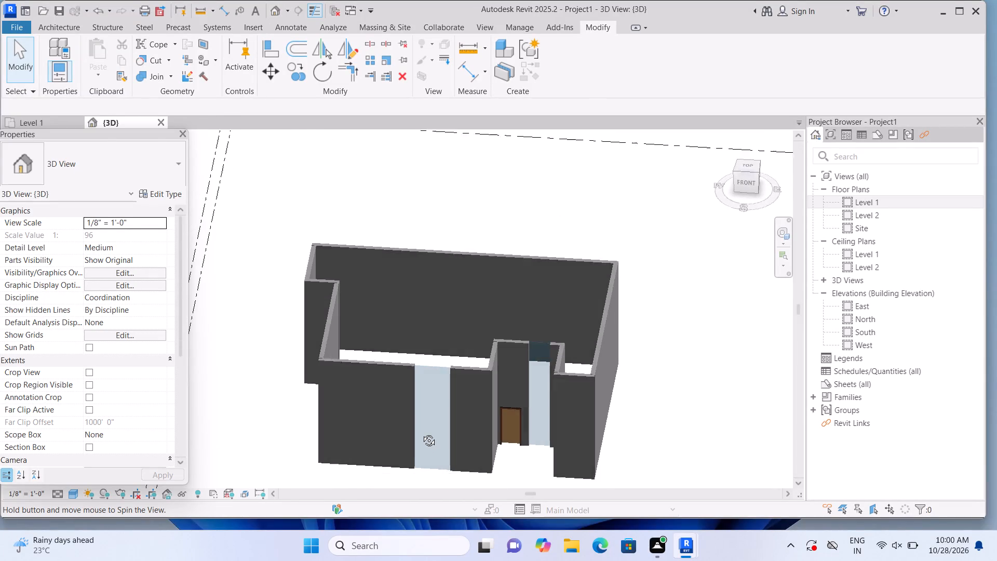
shift+middle_drag(421, 433, 421, 424)
scroll(533, 449, up, 2)
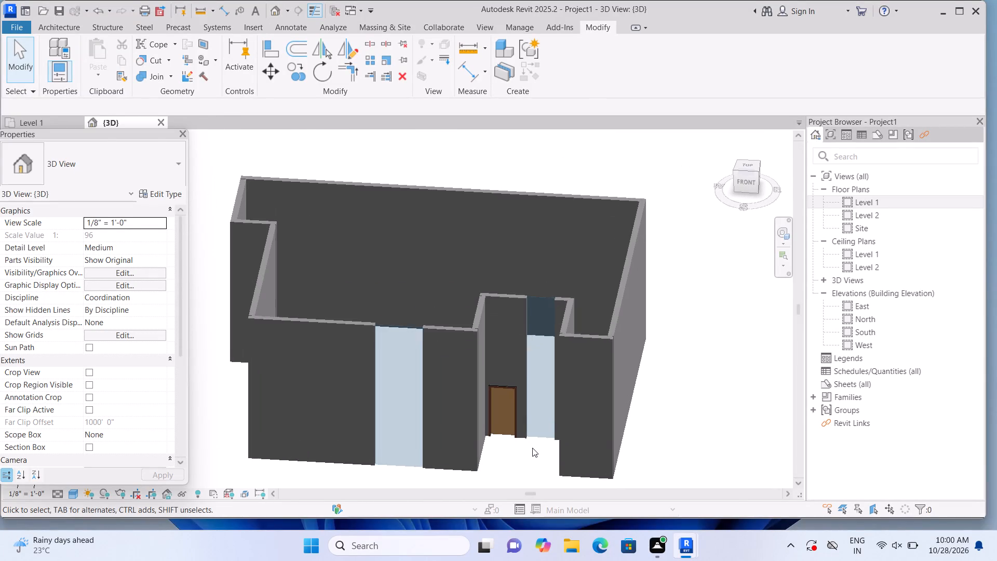
middle_drag(539, 443, 564, 360)
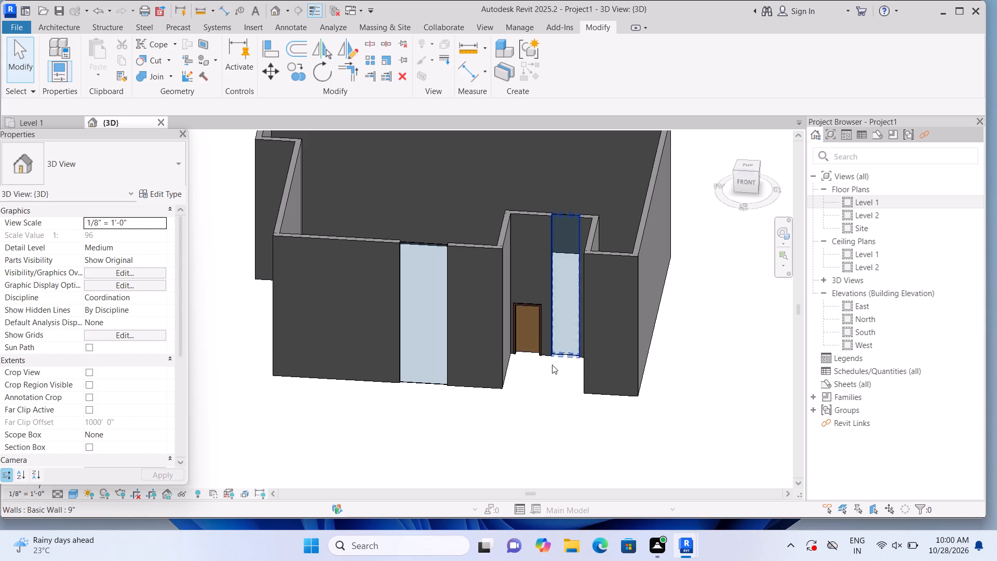
shift+middle_drag(530, 415, 561, 428)
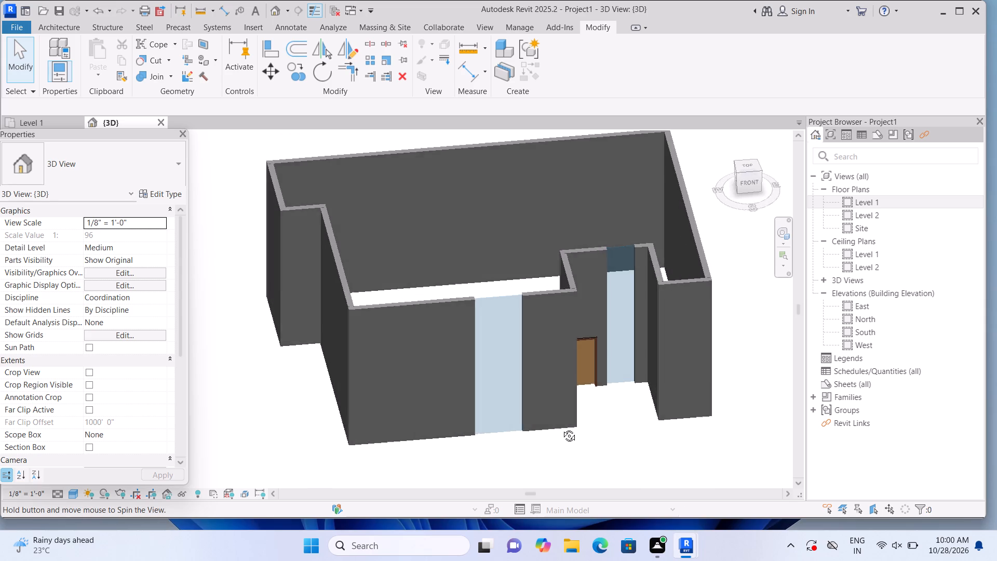
shift+middle_drag(561, 428, 537, 419)
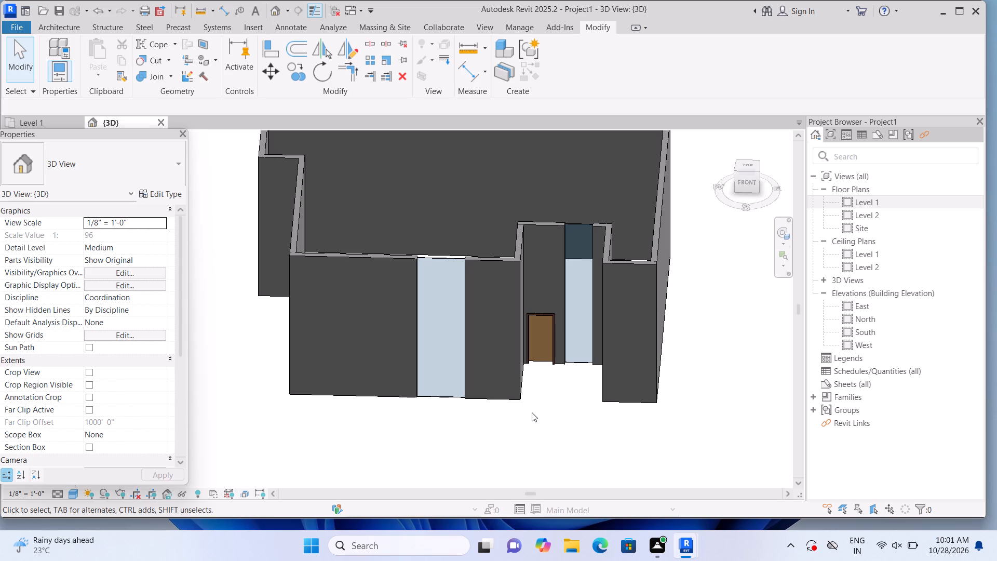
Raise the recessed entrance's door in the 3D view to a sill height of 1' 4".
click(538, 315)
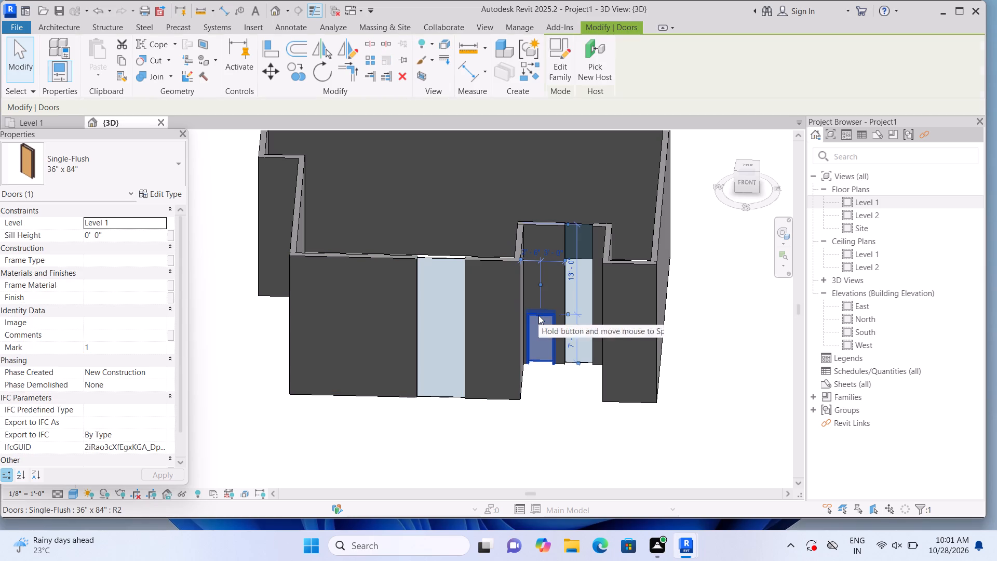
key(Up)
key(Up)
key(Up)
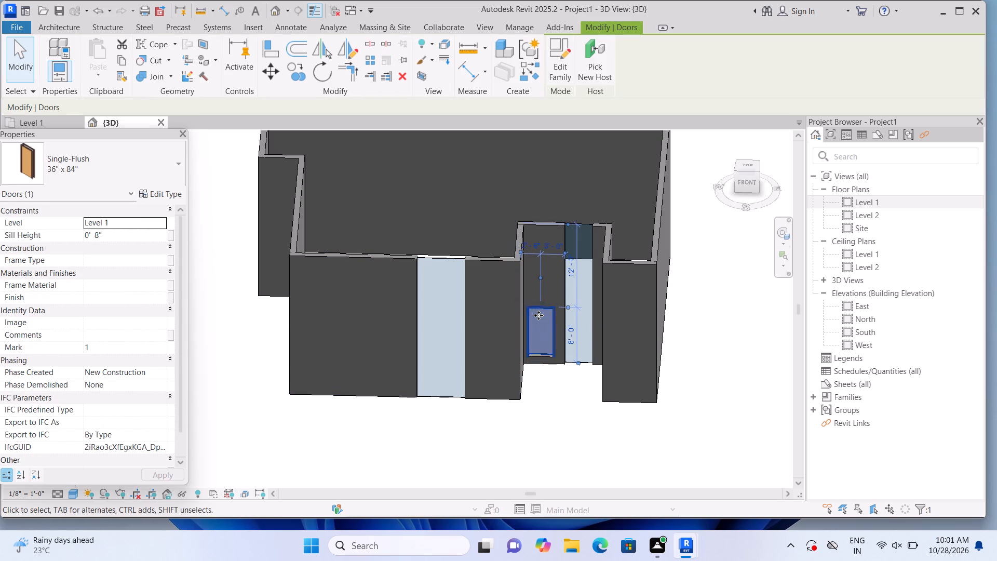
key(Up)
key(Up)
key(Up)
key(Up)
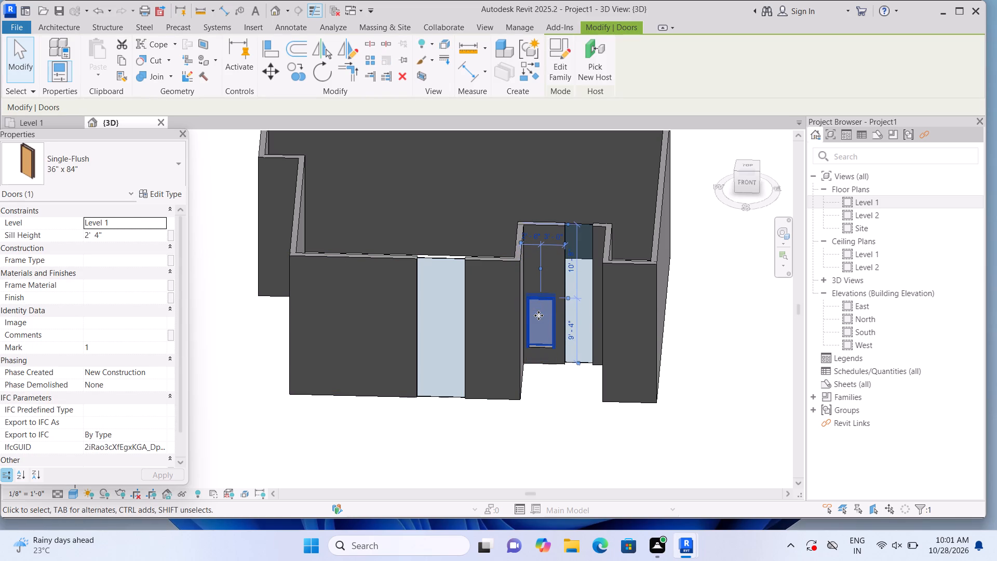
key(Down)
key(Down)
key(Down)
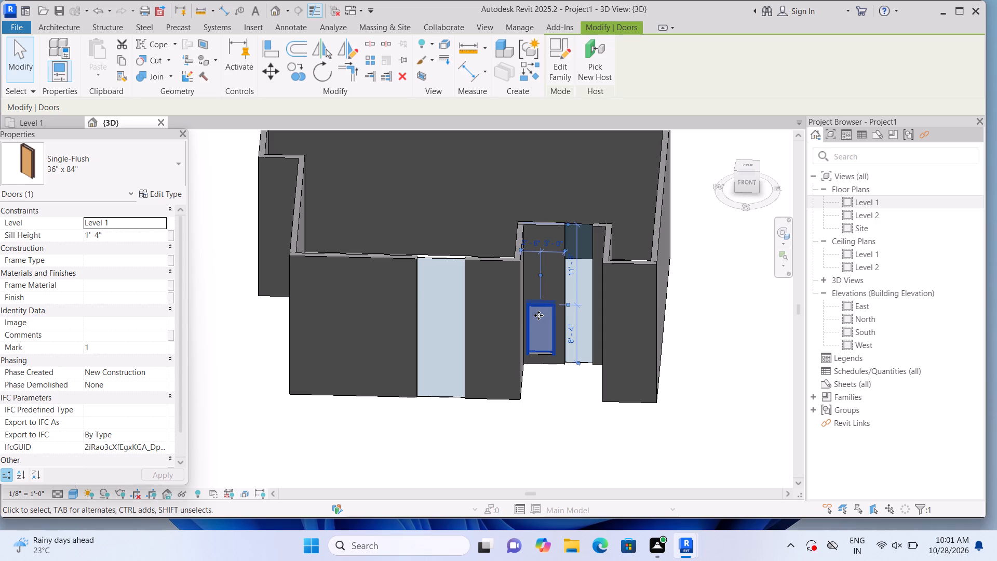
key(Escape)
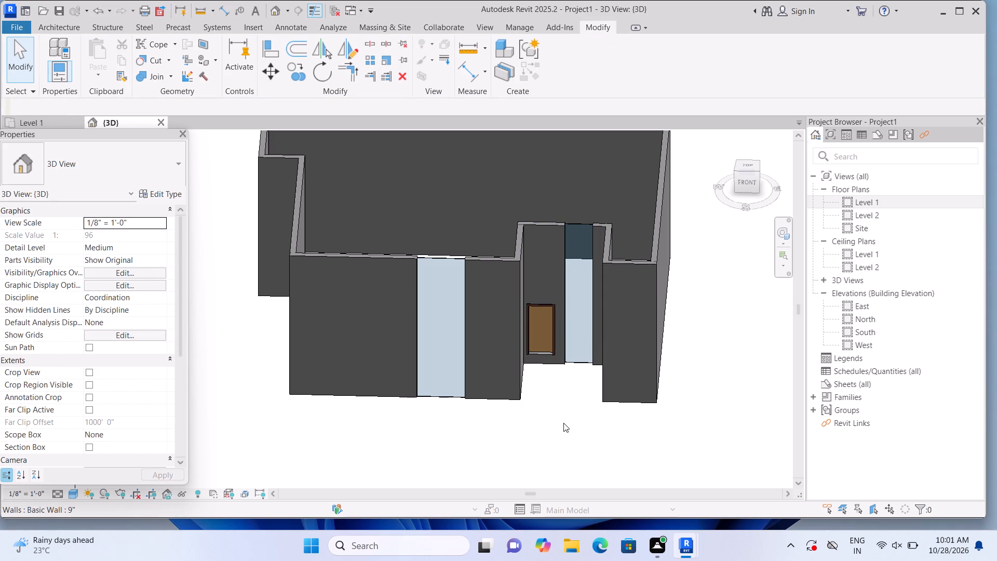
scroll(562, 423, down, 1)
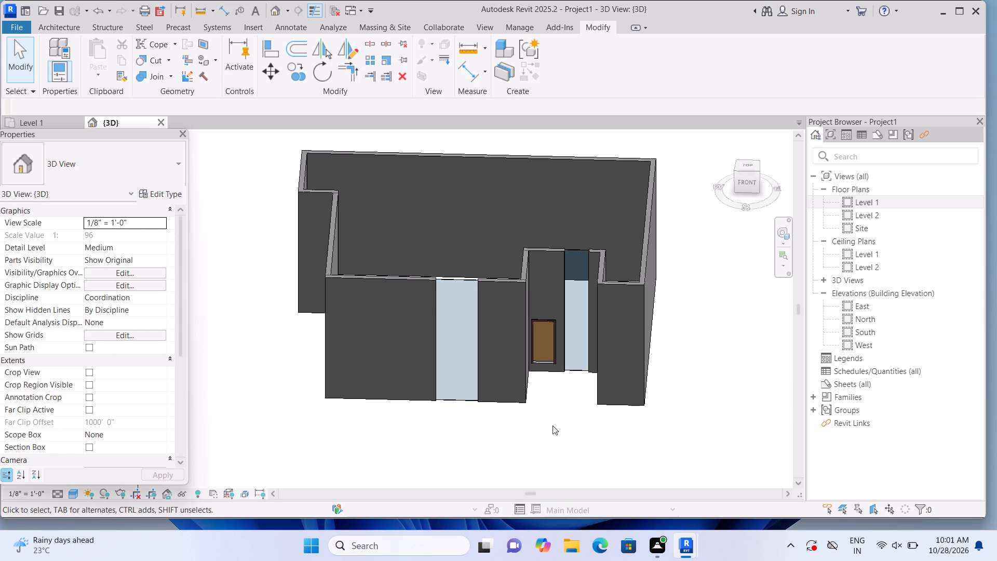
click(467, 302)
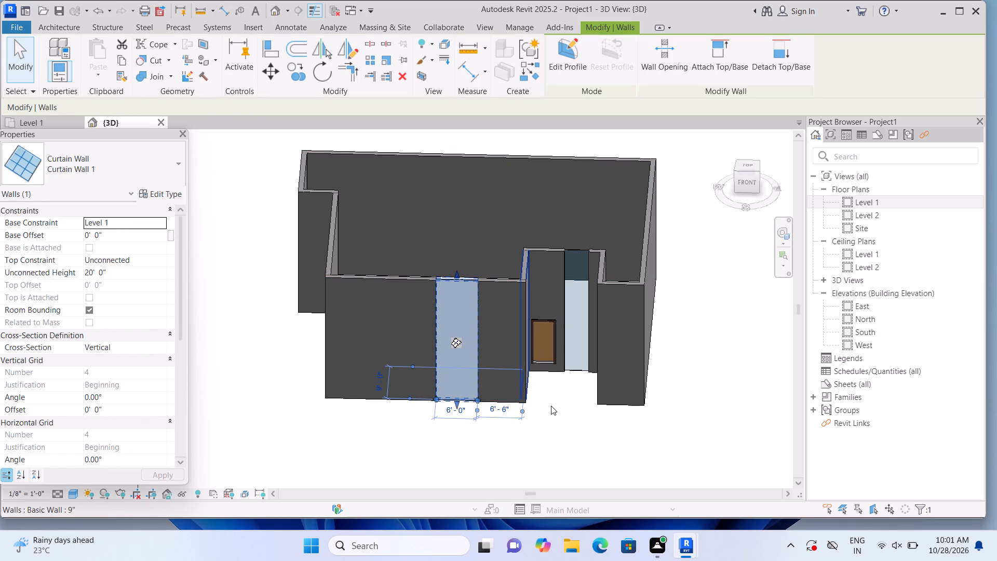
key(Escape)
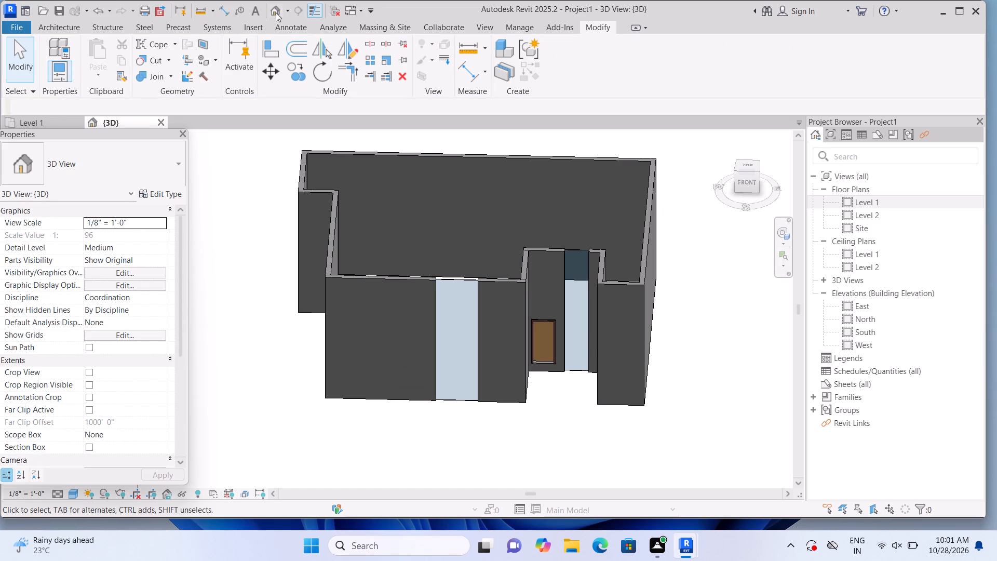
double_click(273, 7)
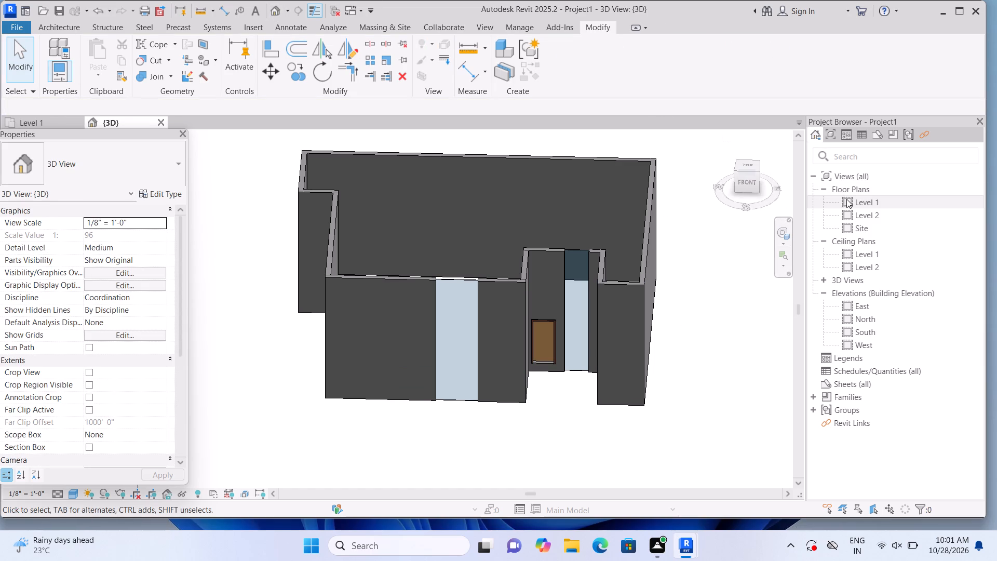
In the Level 1 floor plan, delete the curtain walls in the recessed entrance wall and the south wall.
double_click(847, 199)
middle_drag(481, 399, 537, 388)
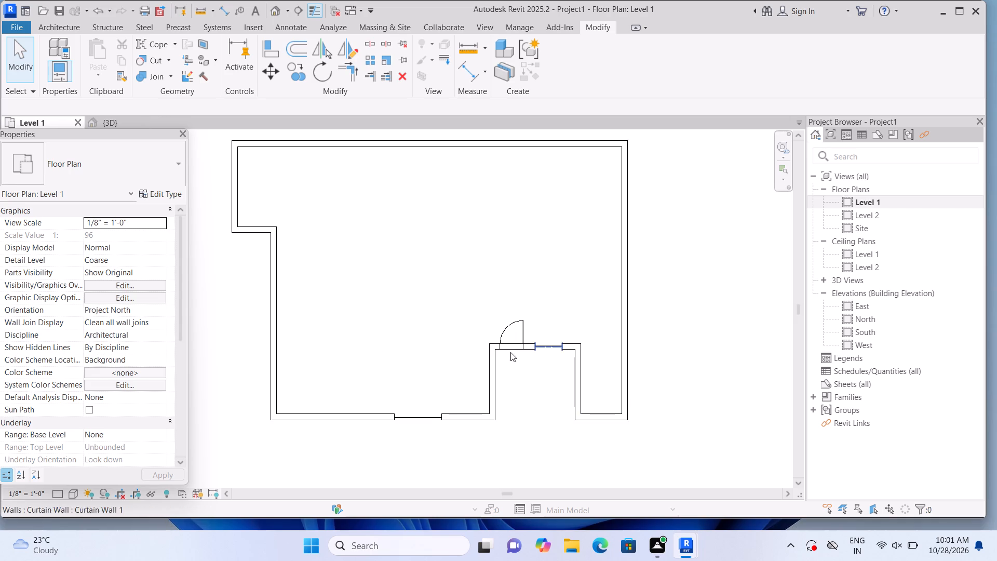
click(555, 345)
key(Delete)
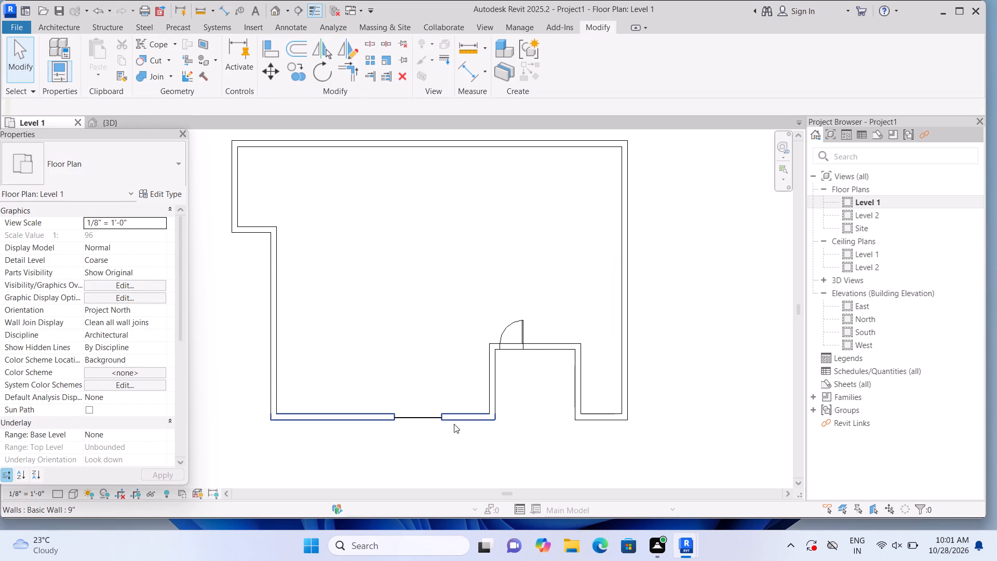
click(417, 417)
key(Delete)
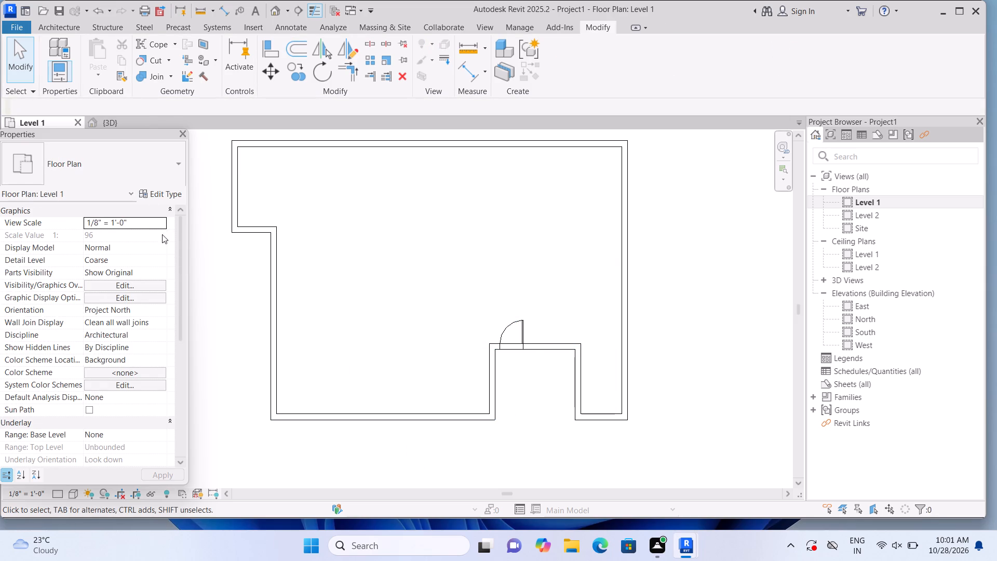
Draw an 8' 6" Curtain Wall 1 segment, 20' high, along the south wall, starting 13' from its west end.
click(57, 22)
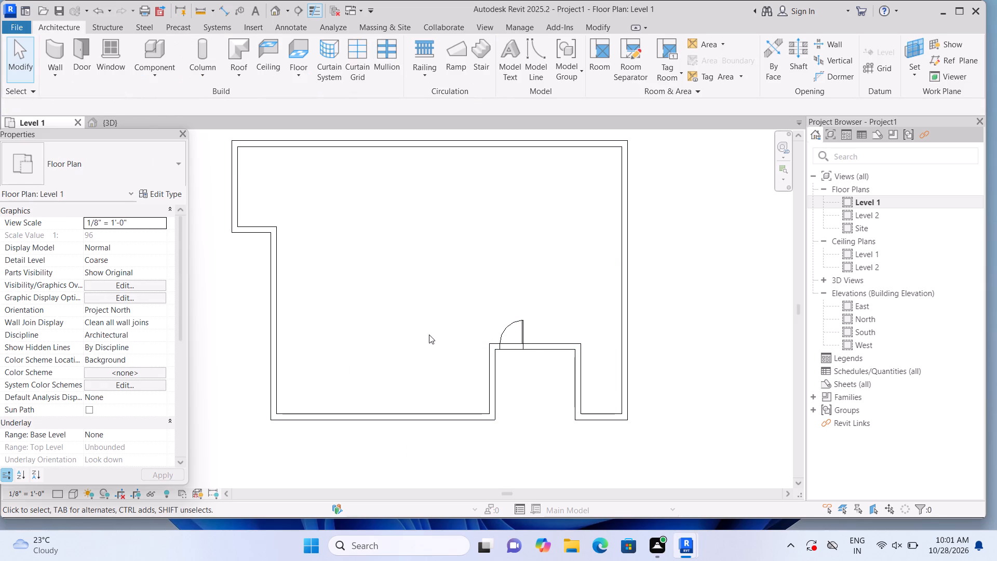
click(59, 44)
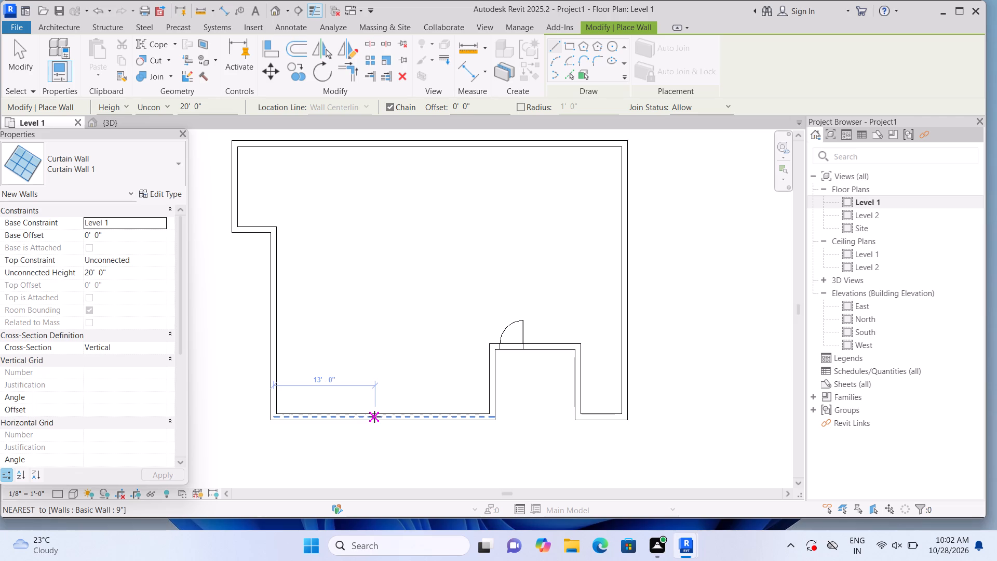
click(374, 417)
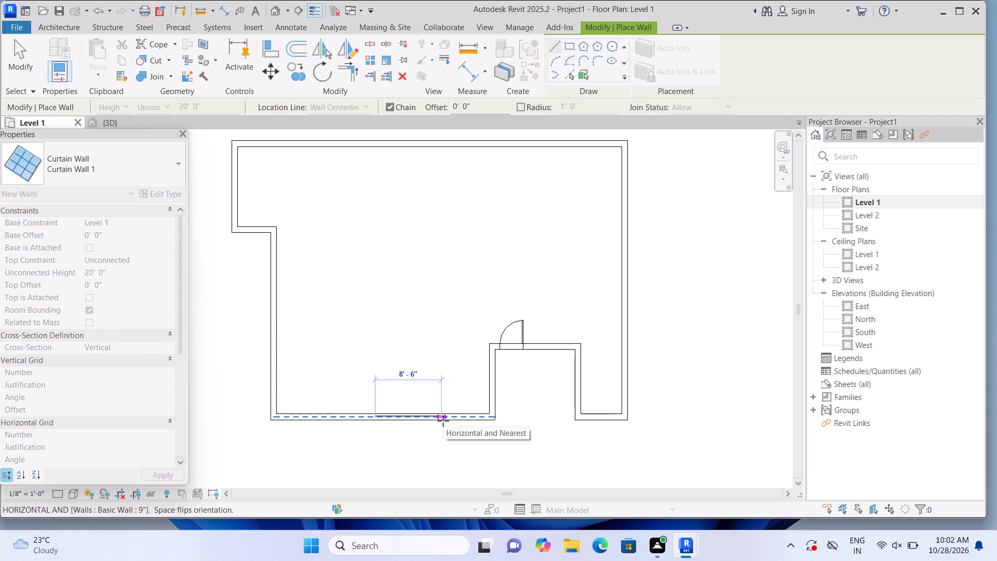
drag(440, 420, 440, 415)
Use Cut Geometry to cut the south wall with its new curtain wall, embedding the curtain wall.
click(165, 63)
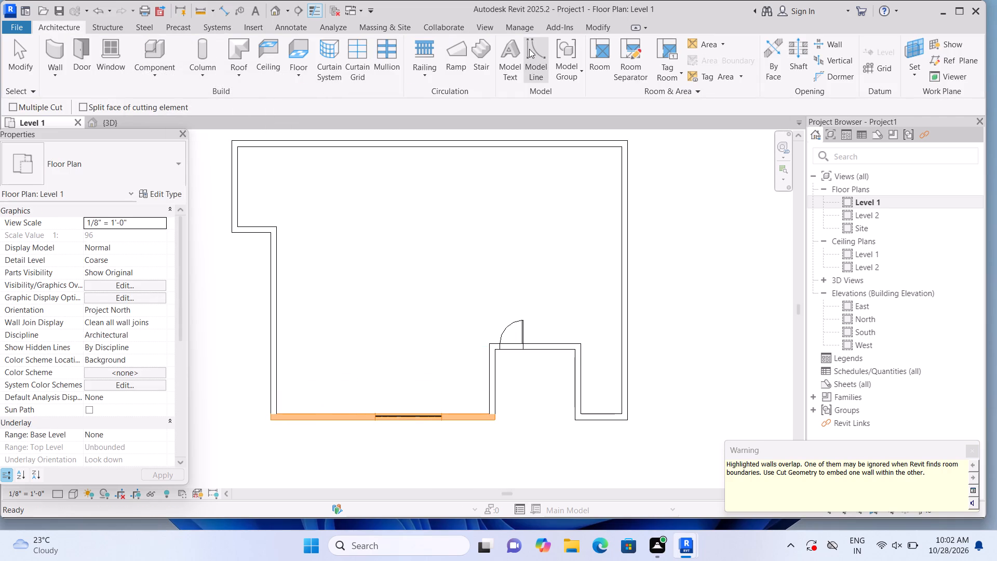
click(530, 49)
click(173, 55)
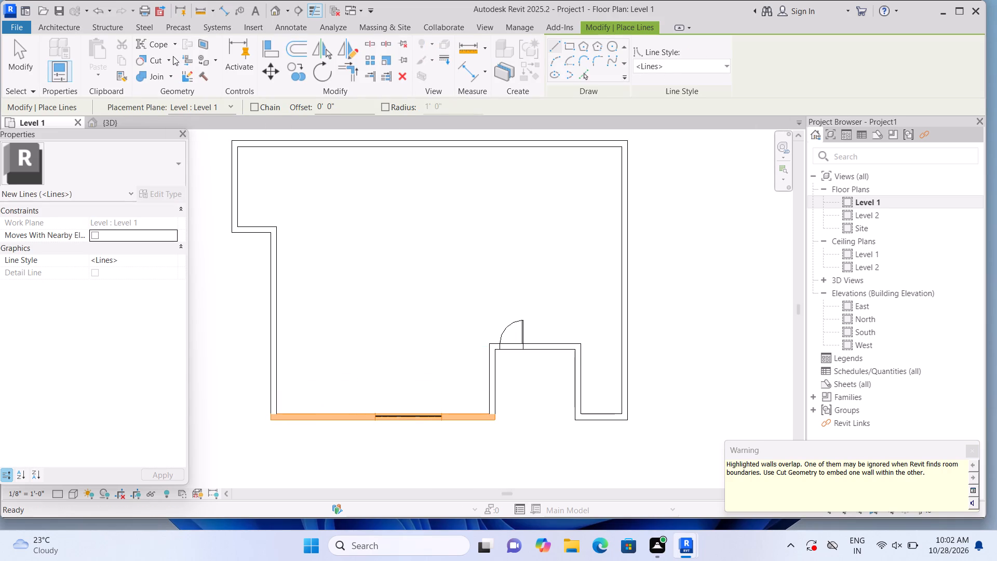
click(170, 56)
click(188, 87)
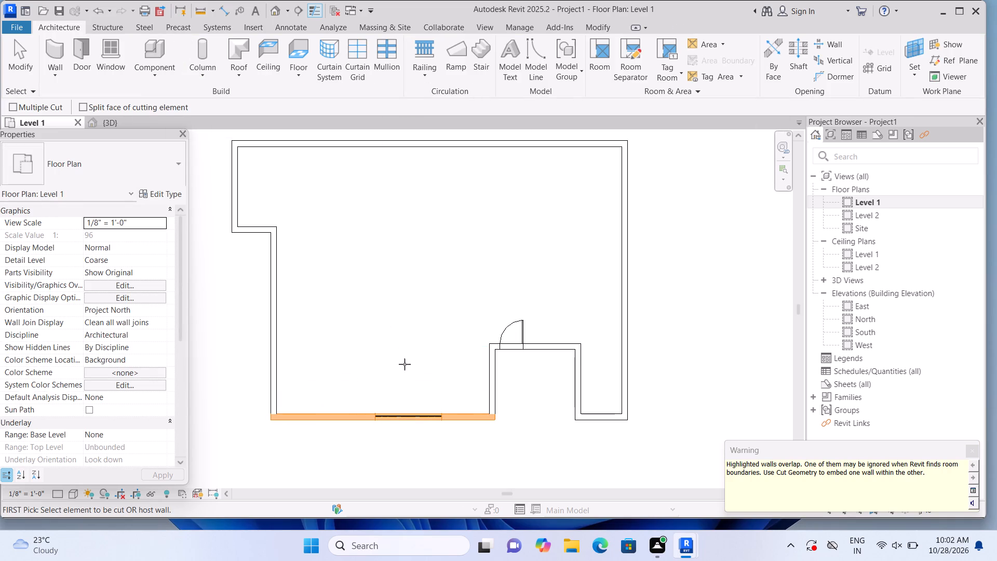
click(464, 418)
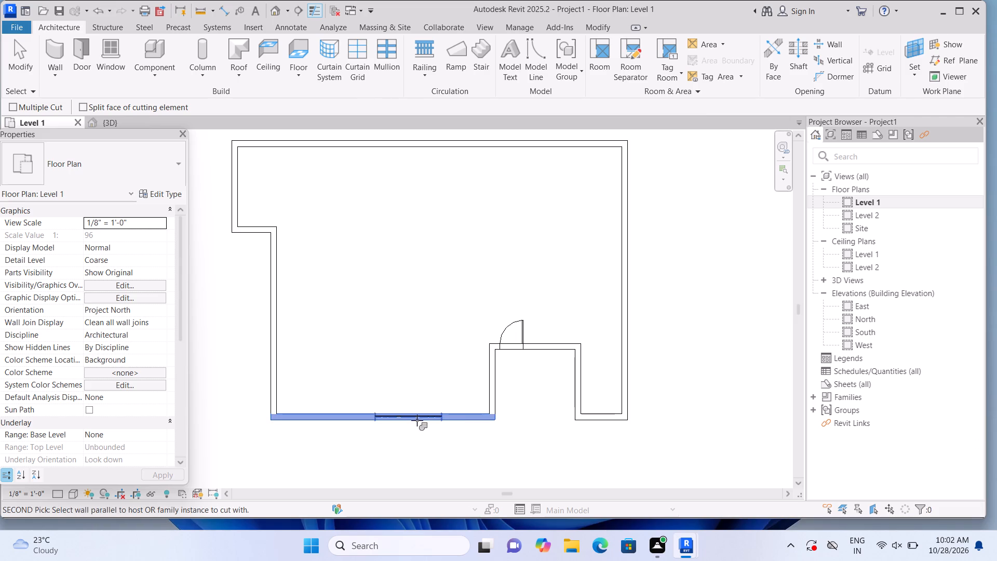
click(416, 420)
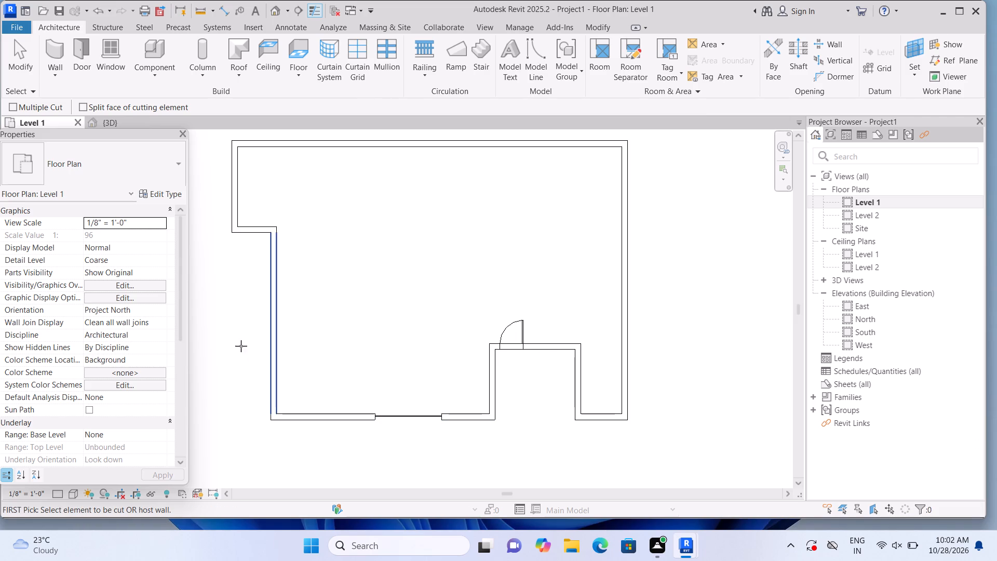
Draw a 4' 6" Curtain Wall 1 segment, 20' high, from the recessed entrance wall's midpoint toward its east end.
click(59, 44)
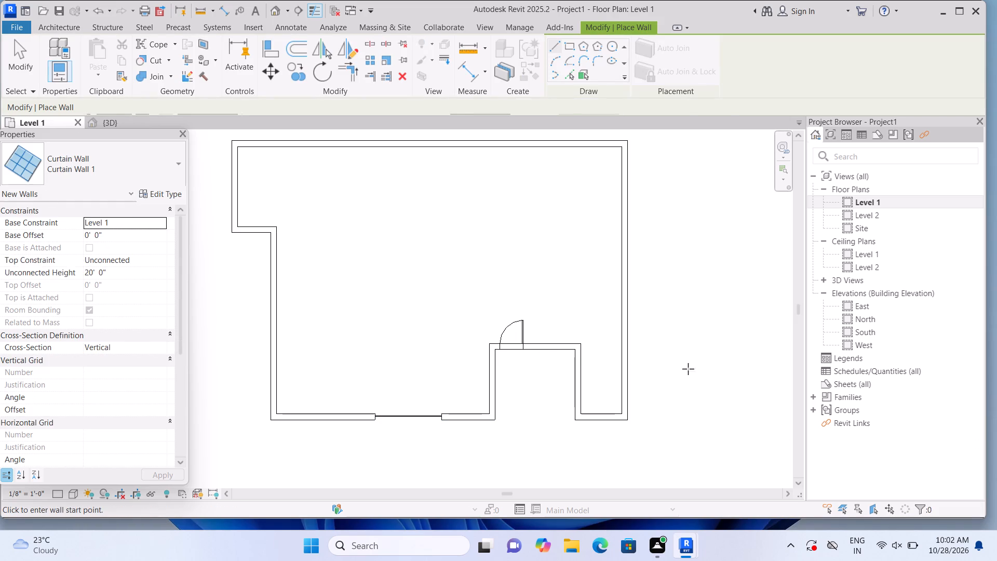
click(533, 346)
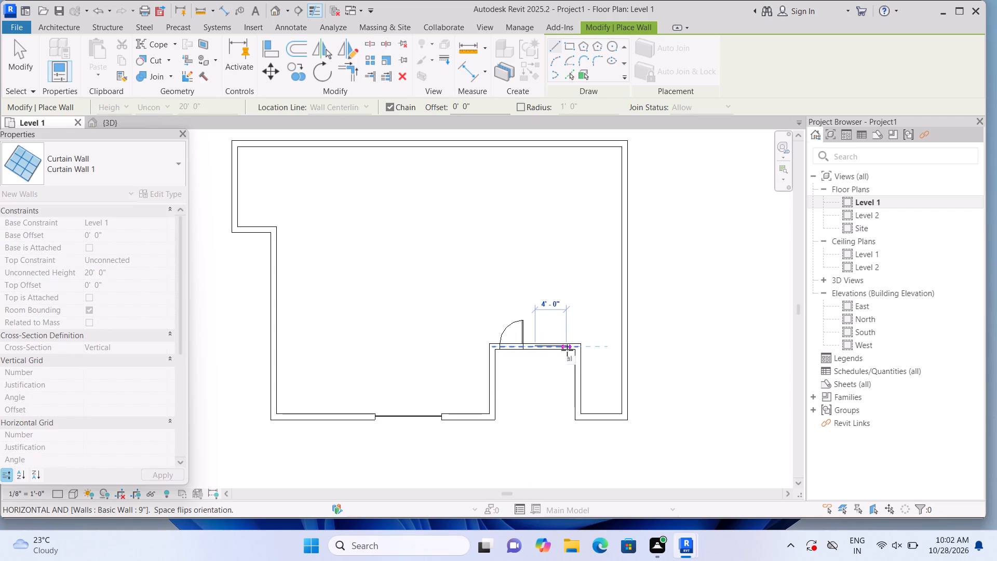
click(569, 349)
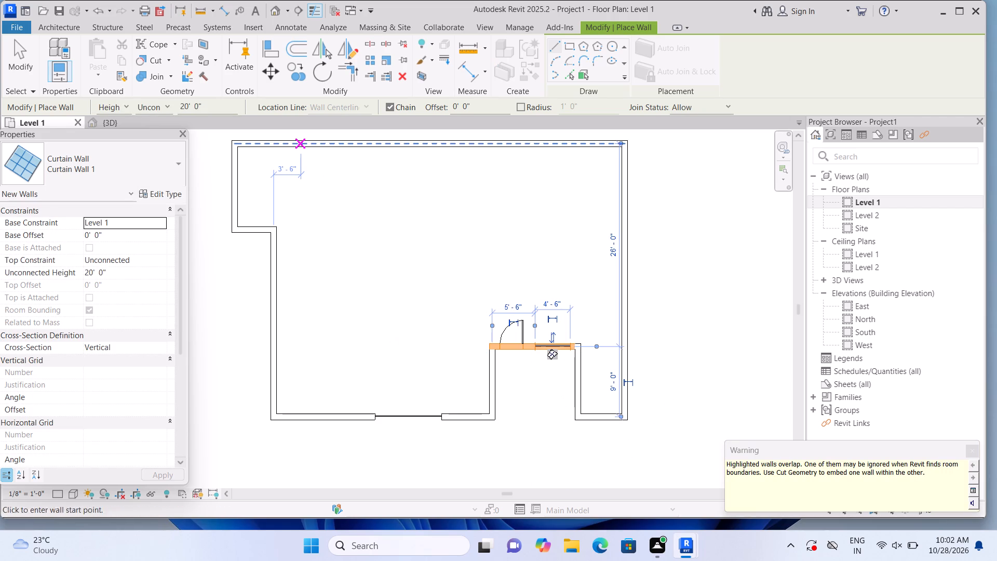
Embed the new curtain wall in the recessed entrance wall with Cut Geometry, and end the command.
click(170, 60)
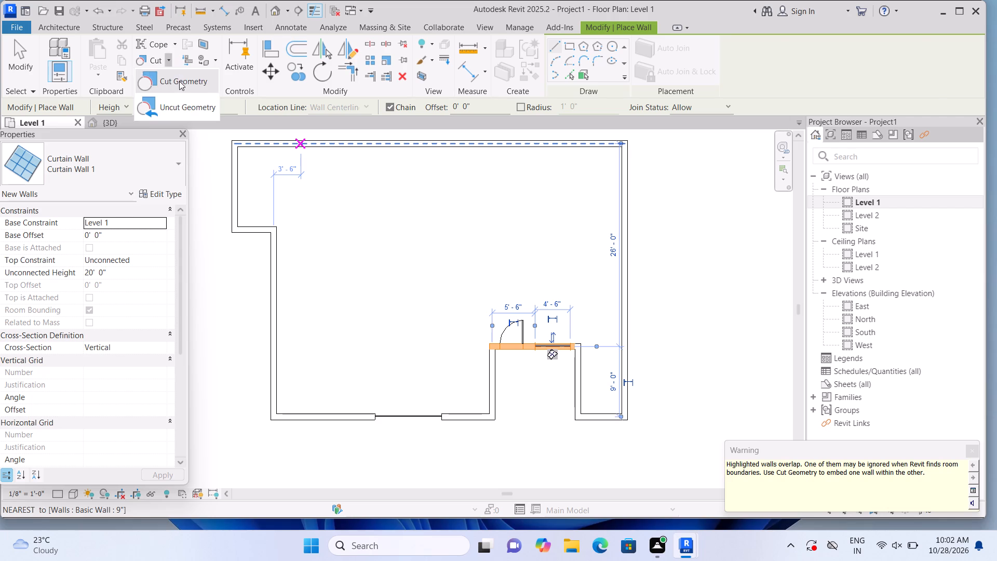
click(179, 81)
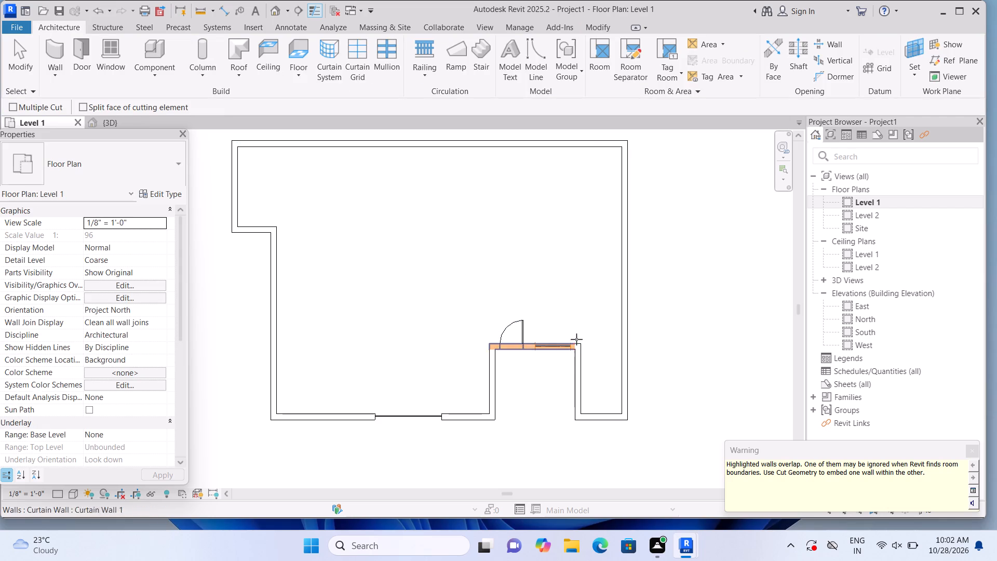
click(545, 339)
click(548, 343)
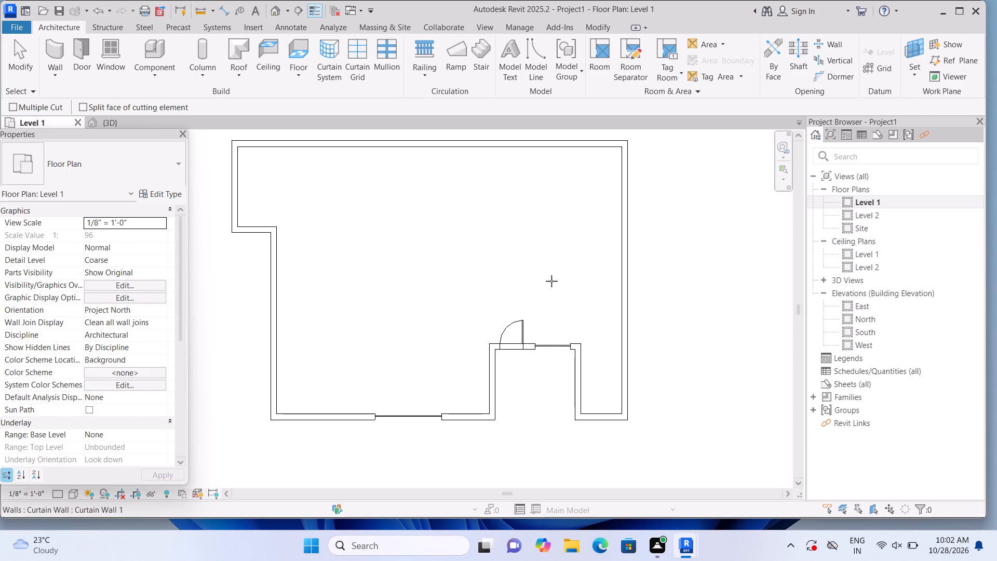
key(Escape)
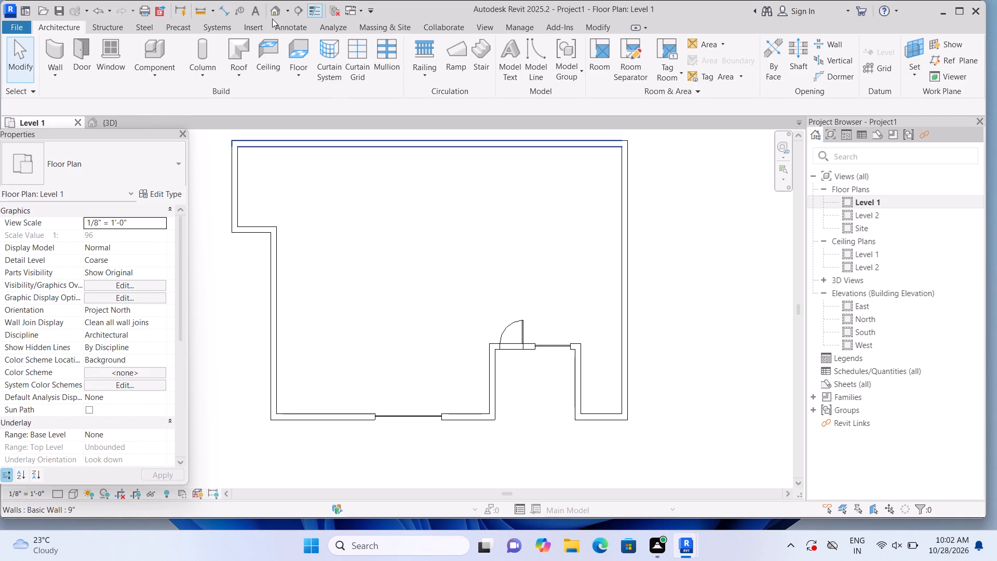
In the 3D view, reshape the south wall's curtain wall into a window with base offset about 8' and height about 9' 5".
click(271, 15)
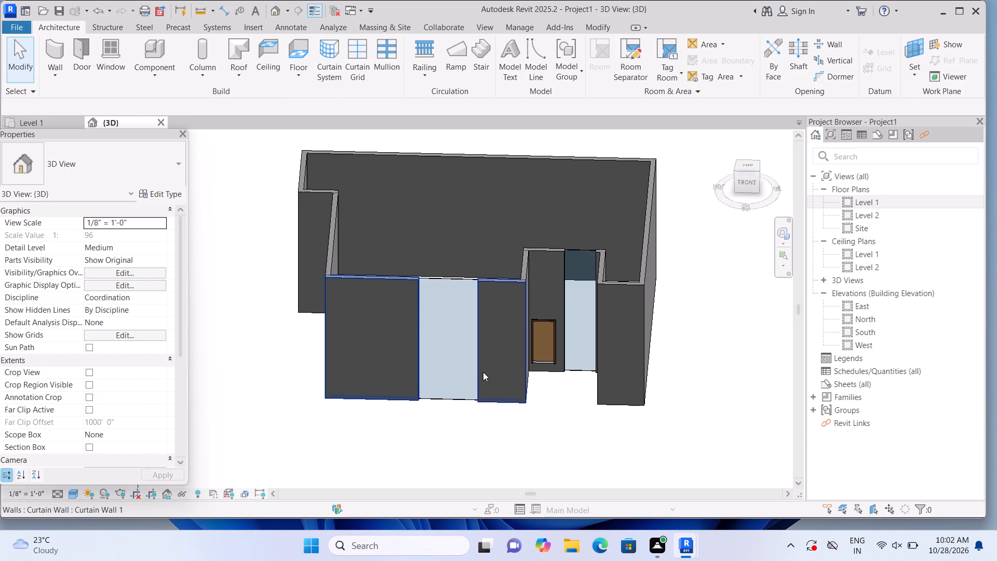
click(457, 295)
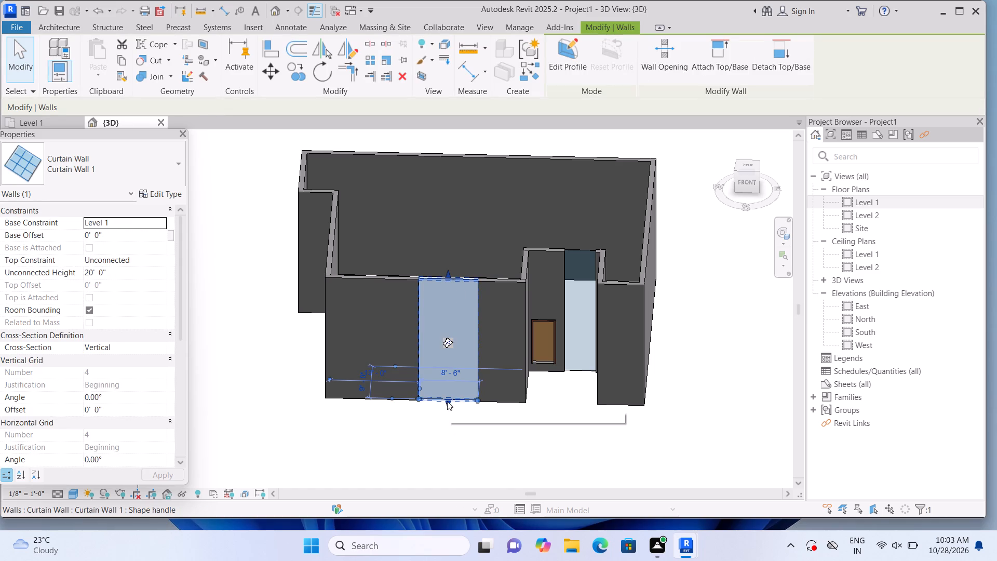
drag(447, 401, 455, 342)
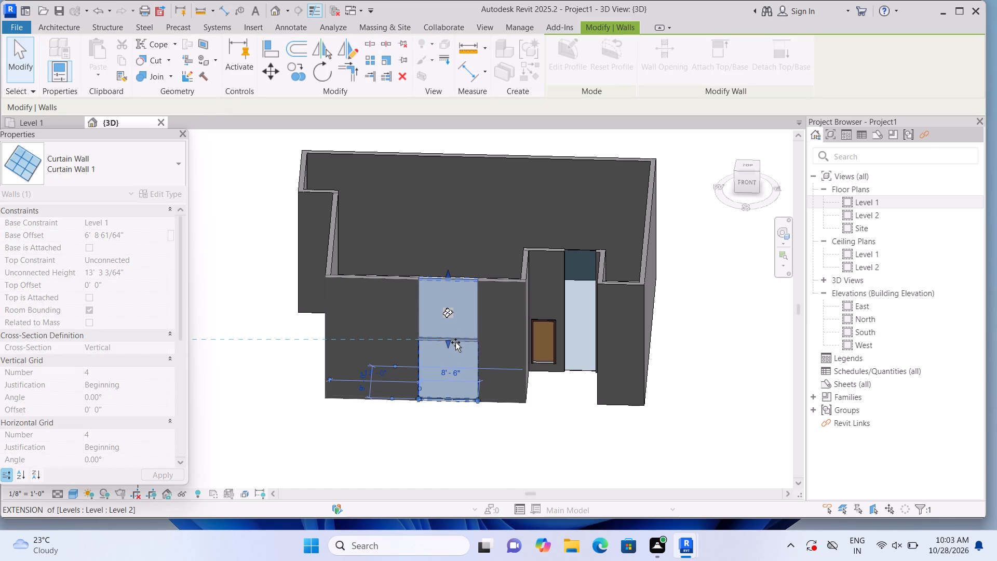
drag(455, 342, 456, 342)
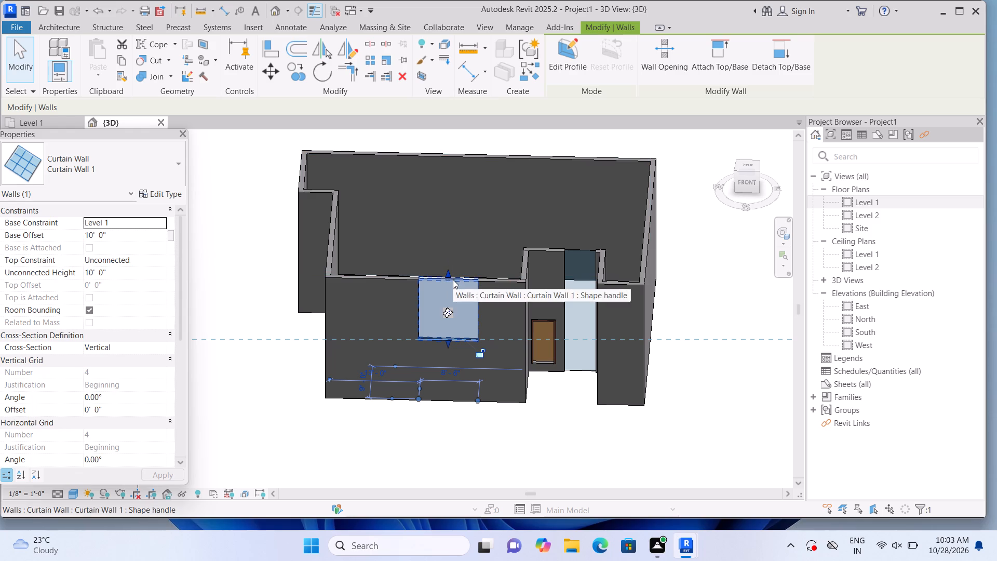
drag(447, 274, 447, 295)
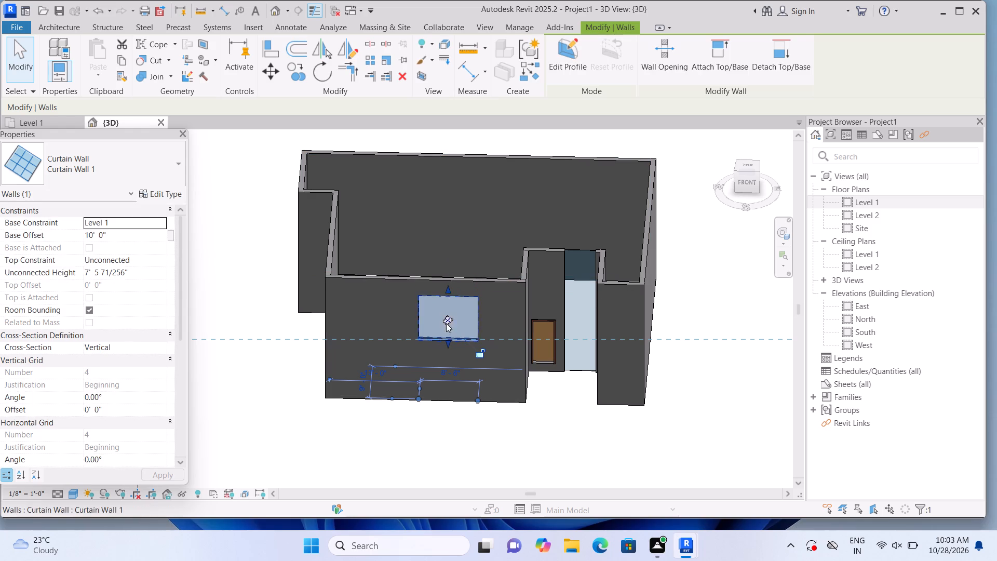
drag(447, 343, 447, 351)
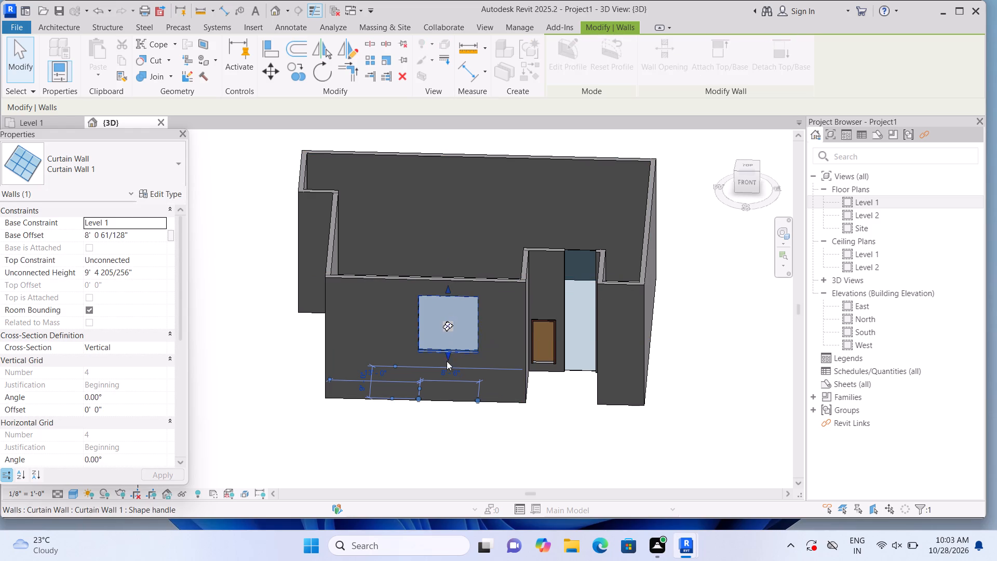
click(449, 444)
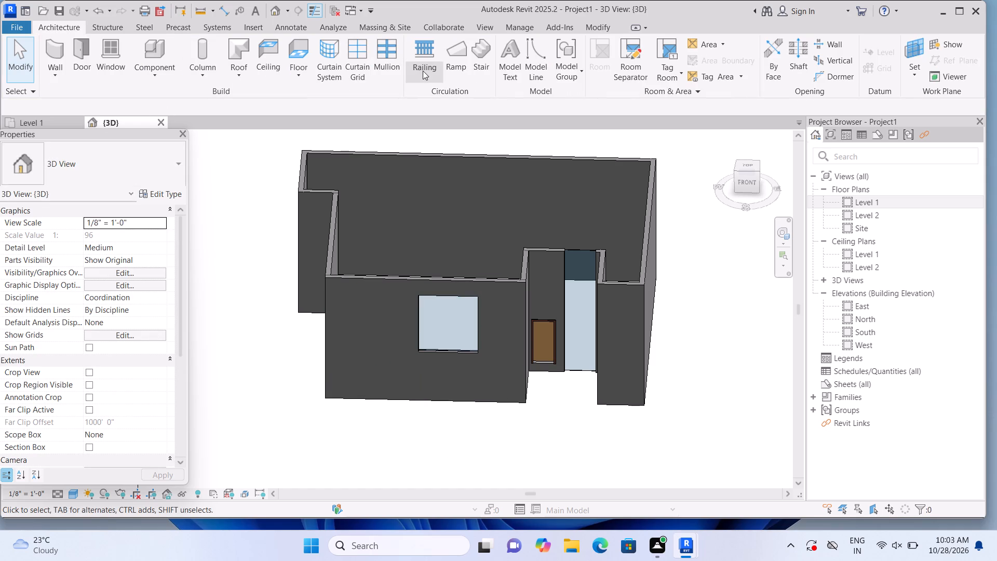
Add two vertical curtain grid lines to the south wall's window at its third points, spaced 2' 10" apart.
click(354, 71)
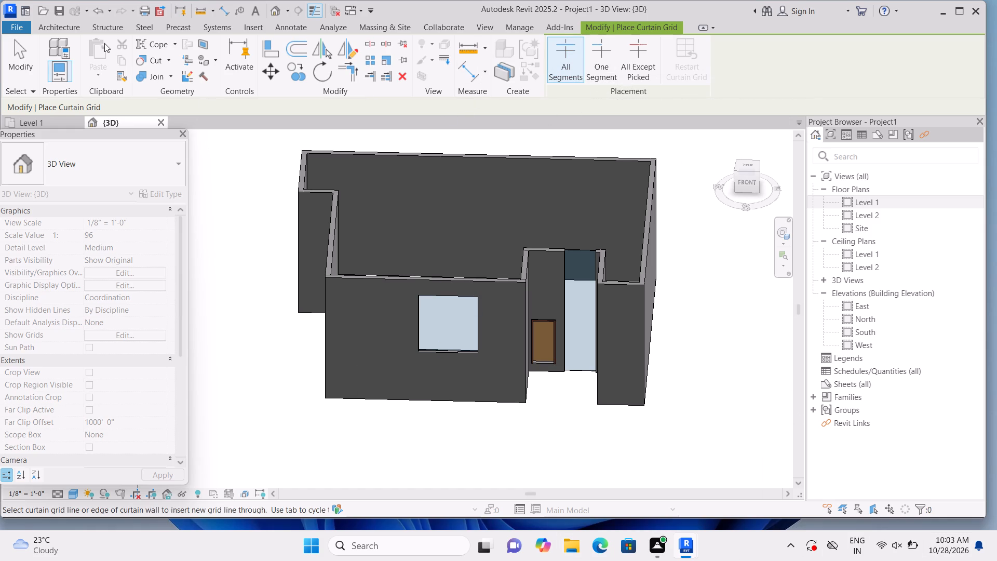
click(73, 23)
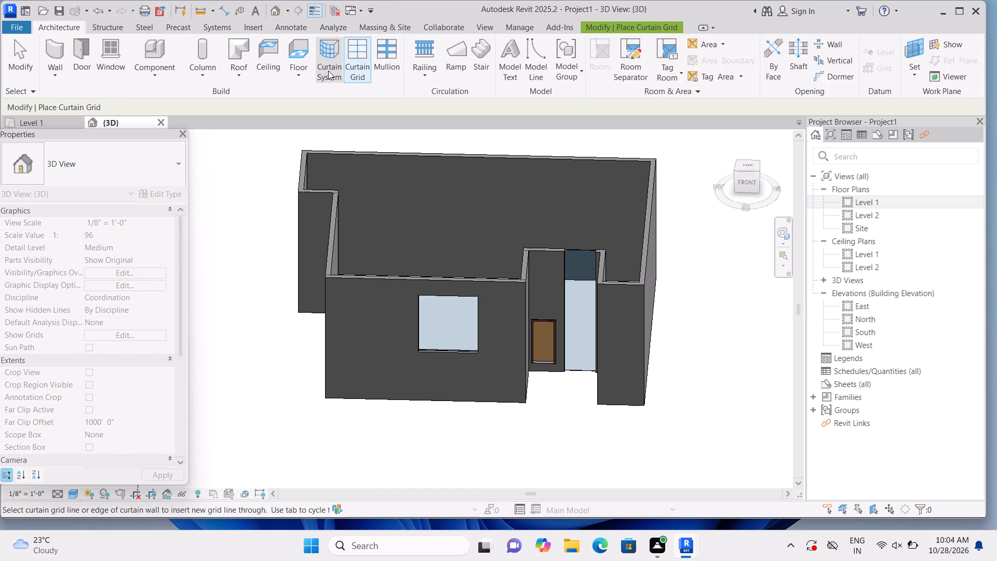
click(363, 65)
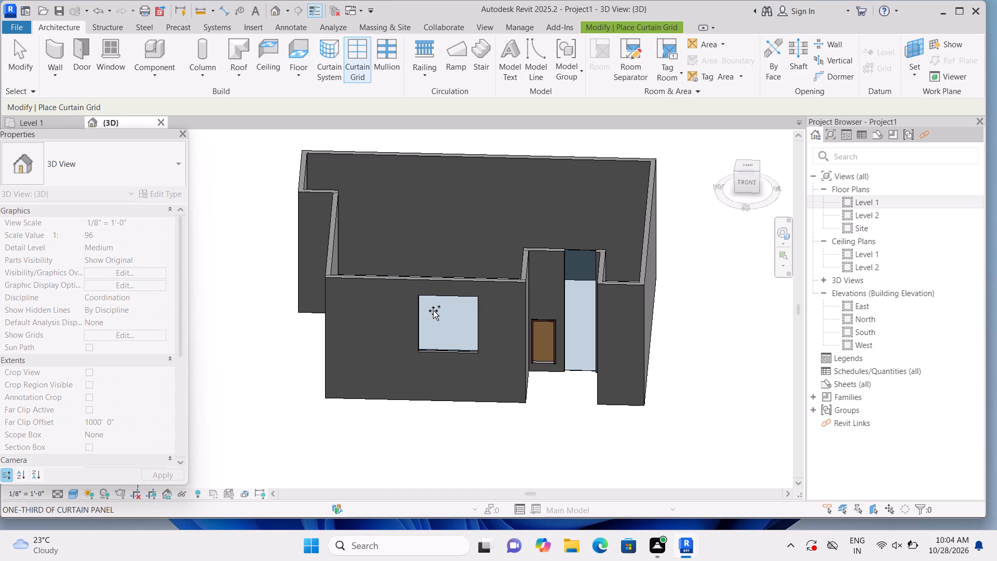
scroll(433, 311, up, 4)
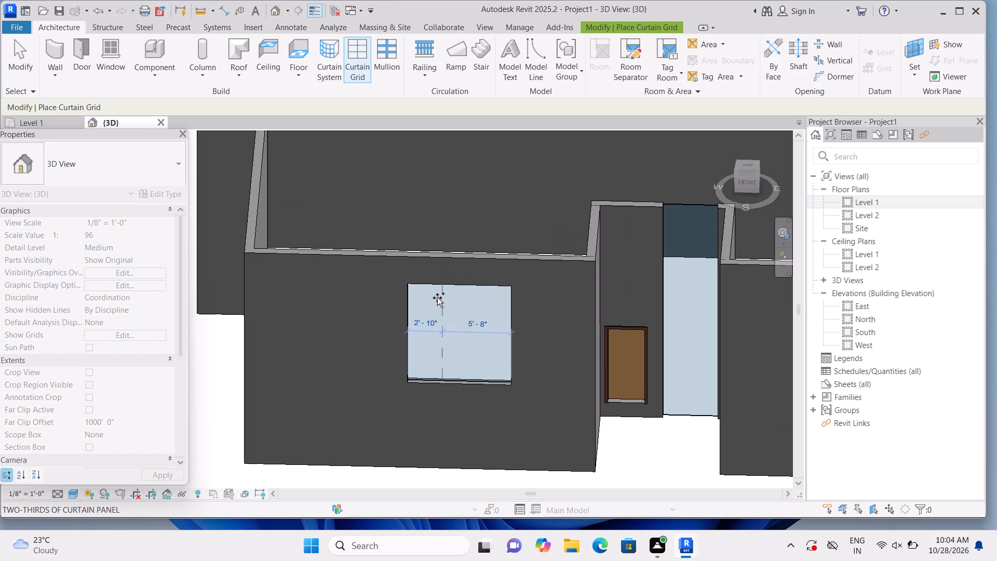
click(437, 298)
click(478, 295)
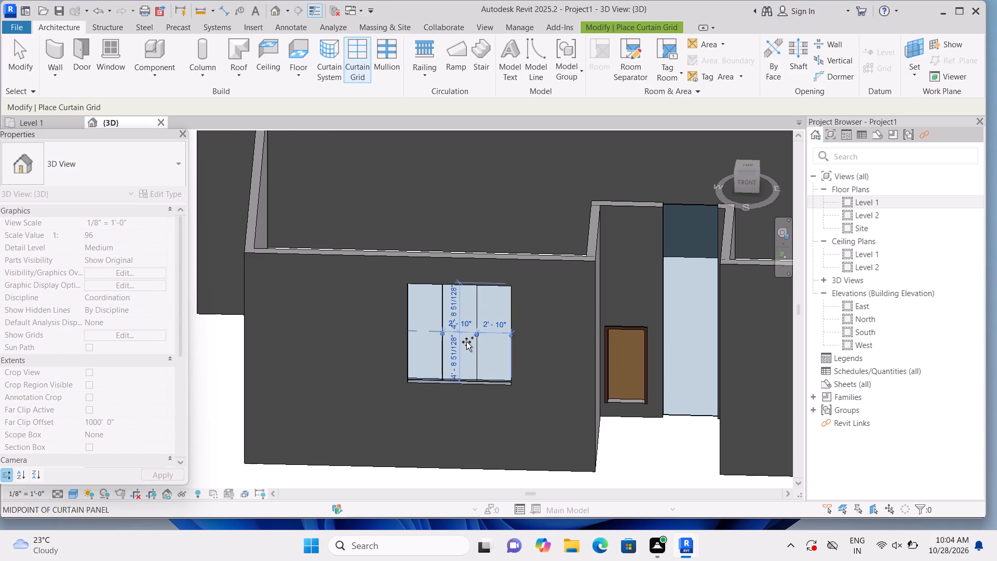
key(Escape)
key(Escape)
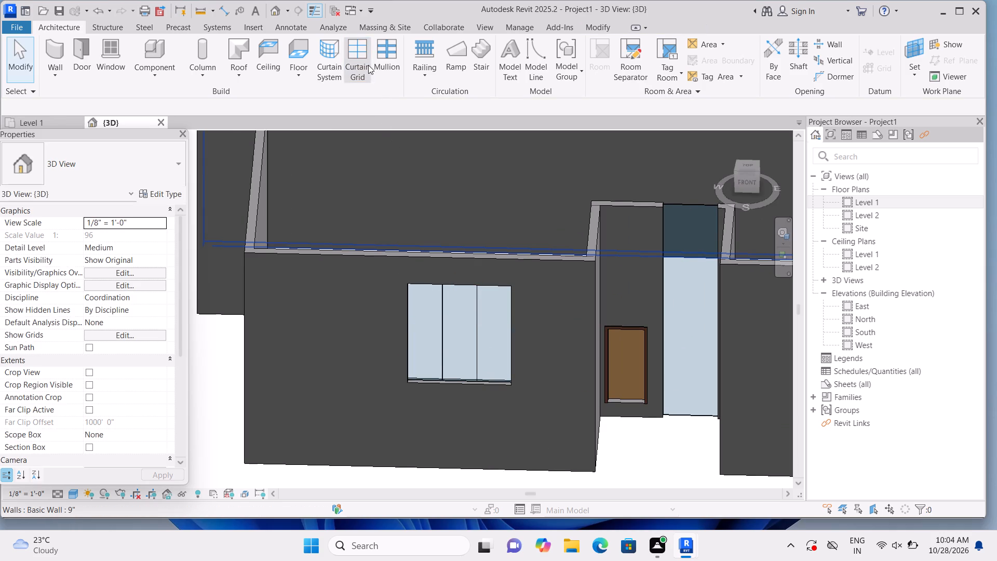
Place 2.5" x 5" rectangular mullions on both grid lines and all four edges of the south wall's window.
click(394, 53)
click(446, 309)
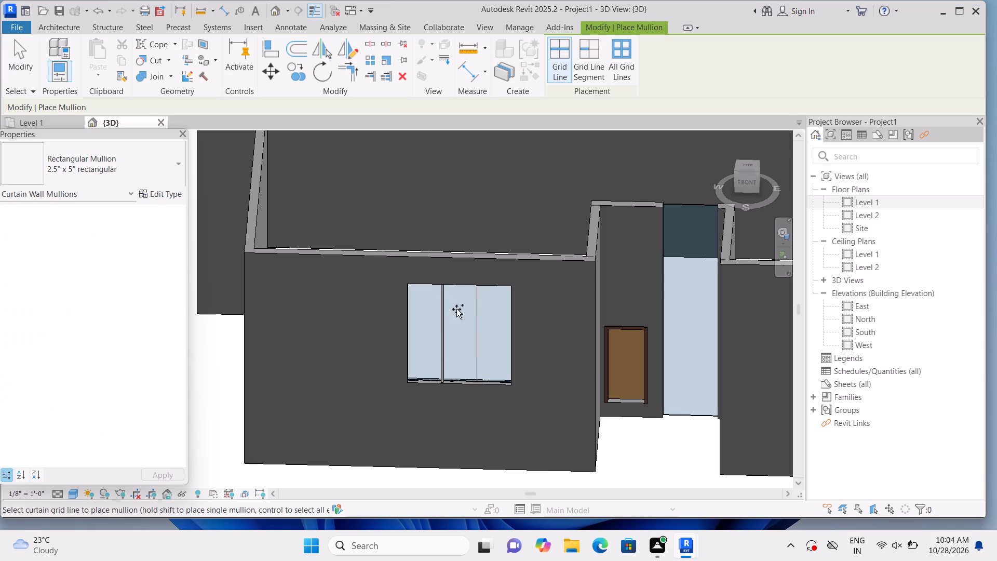
click(479, 314)
click(407, 317)
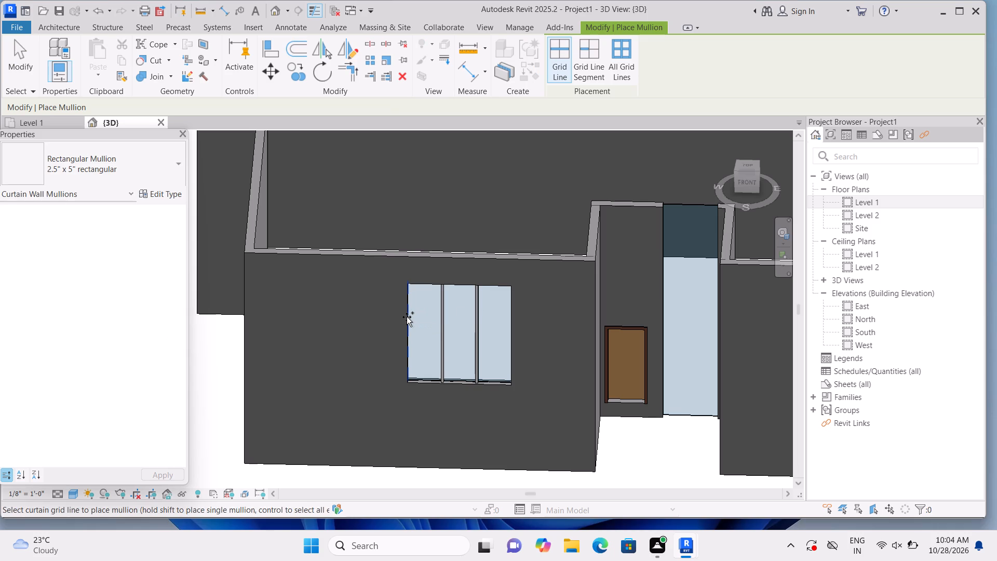
click(427, 286)
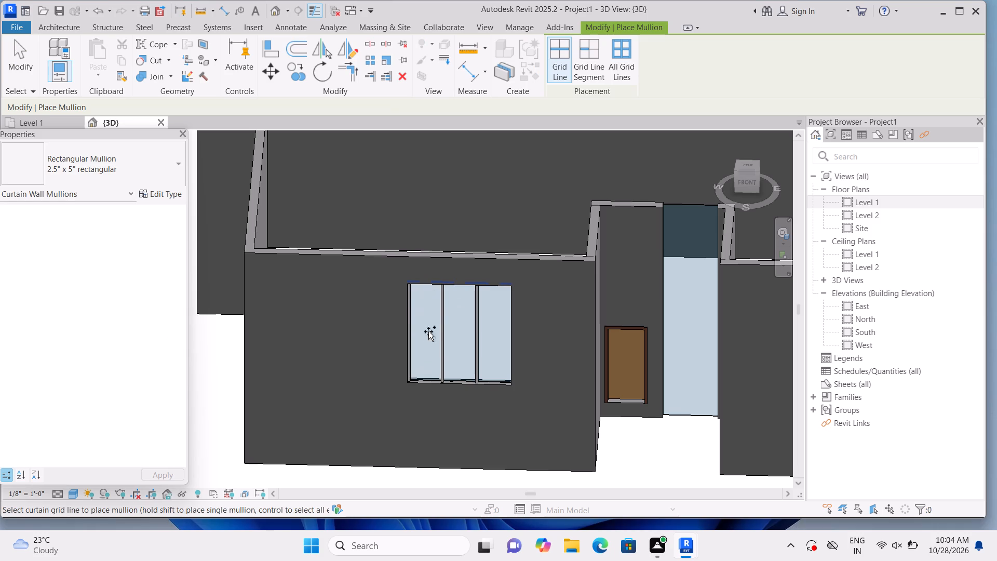
click(426, 373)
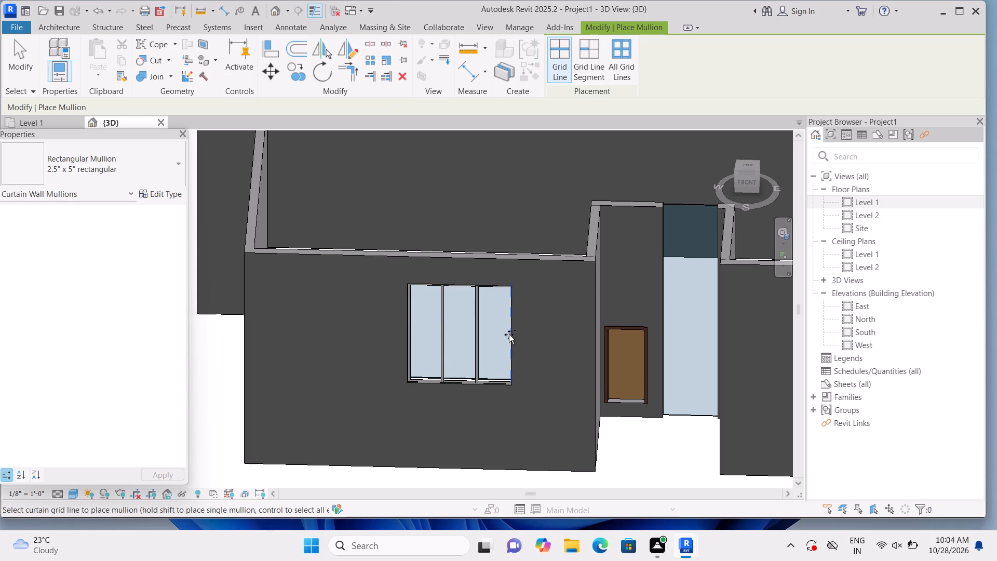
click(509, 335)
scroll(507, 332, down, 2)
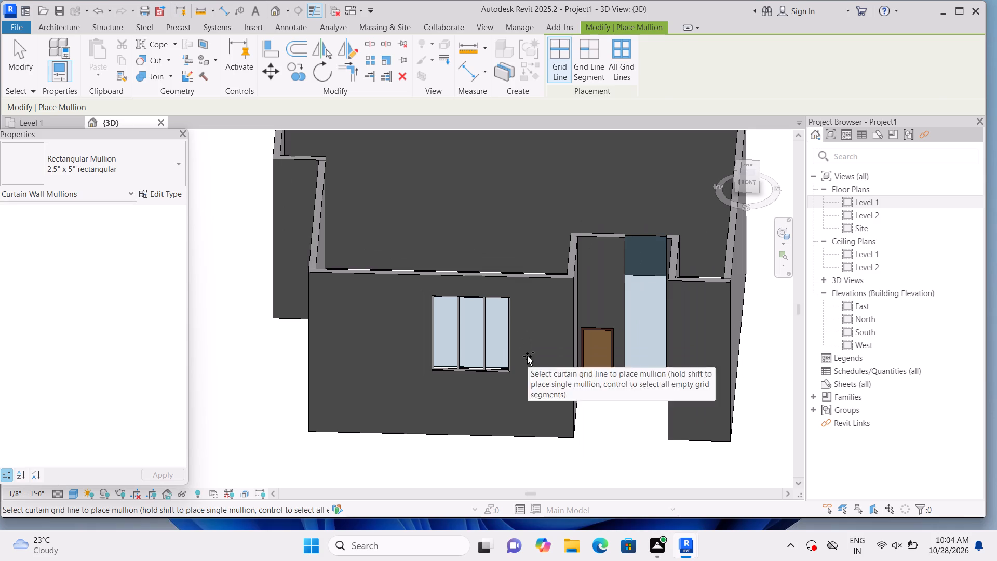
key(Escape)
Reshape the recessed entrance's curtain wall into a window with base offset about 3' 11" and height about 9' 7".
scroll(646, 341, up, 2)
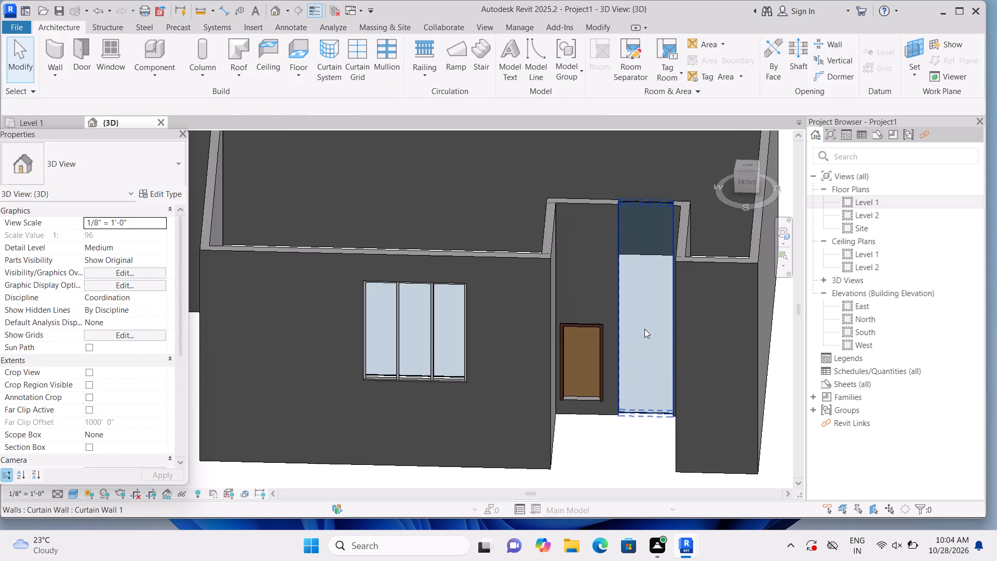
click(644, 329)
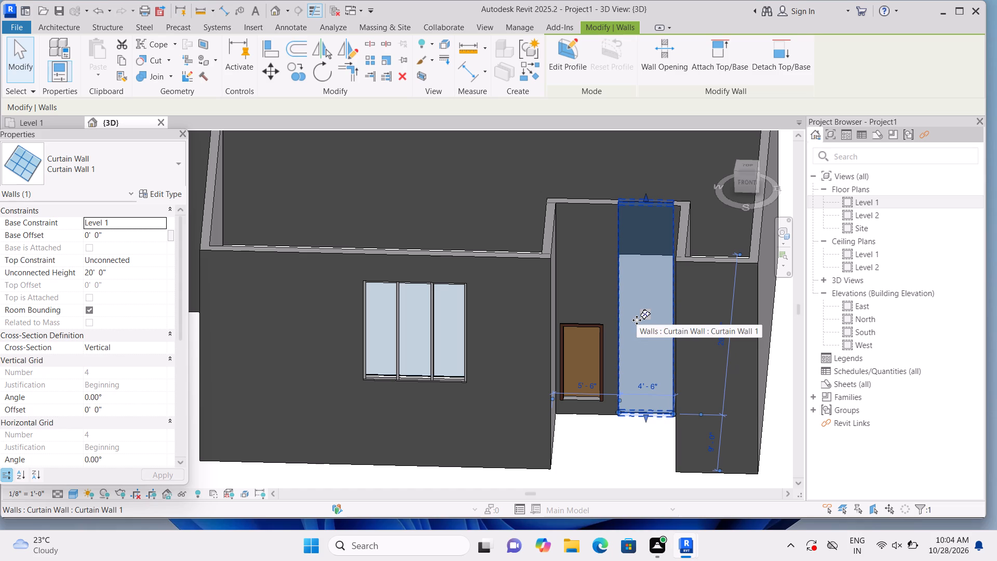
scroll(637, 320, down, 3)
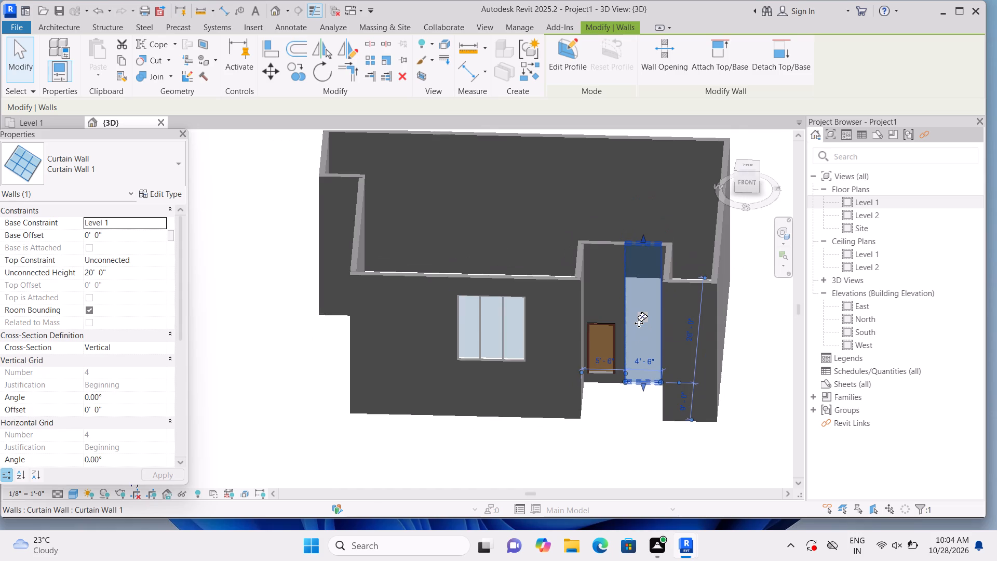
scroll(636, 320, up, 1)
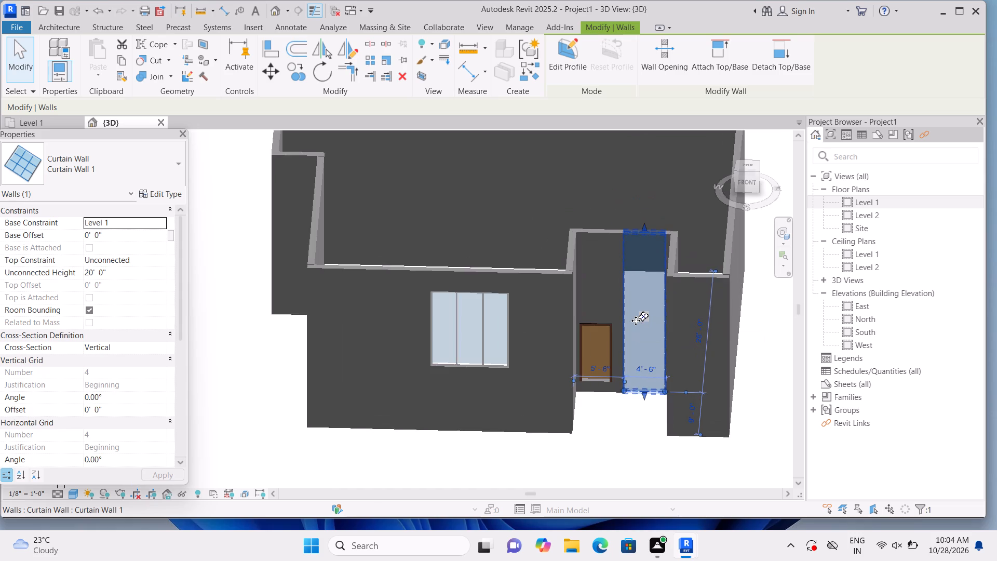
scroll(636, 320, up, 2)
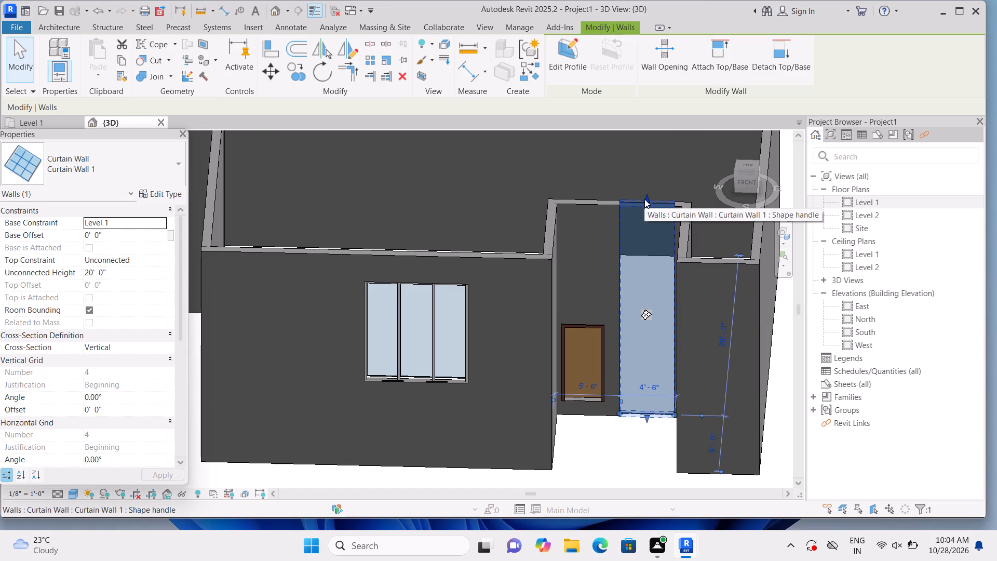
drag(646, 199, 649, 287)
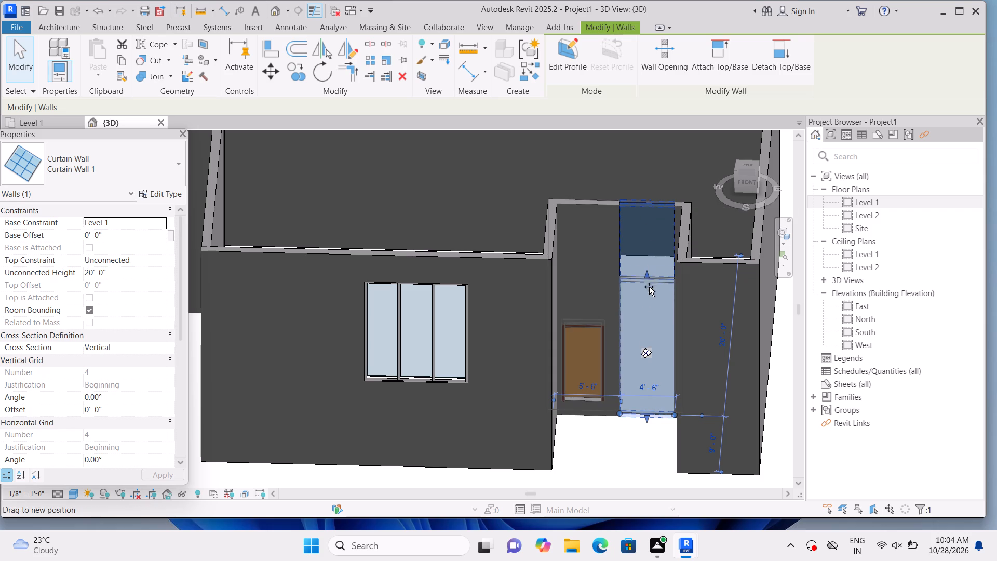
drag(649, 287, 648, 287)
drag(648, 278, 649, 272)
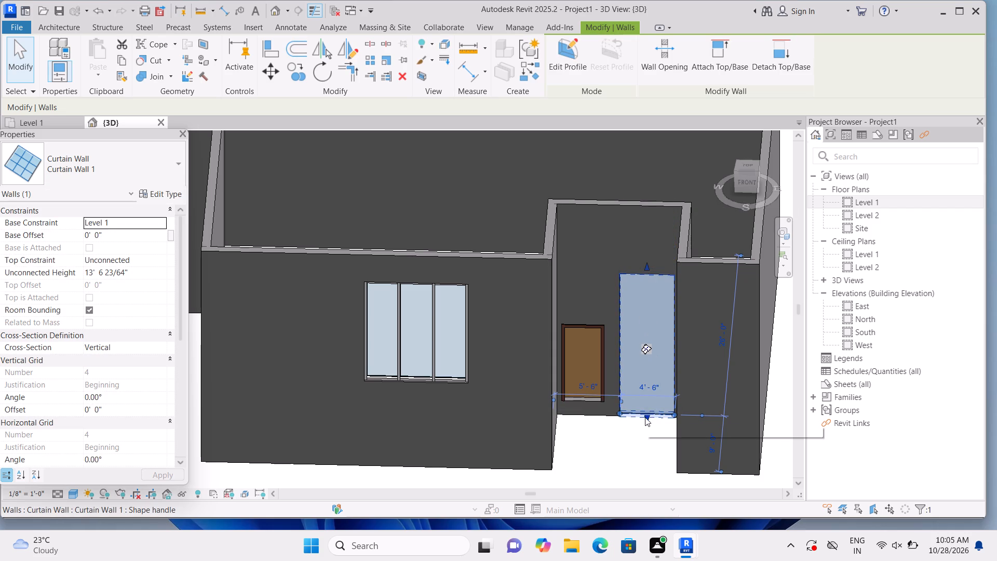
drag(652, 411, 661, 377)
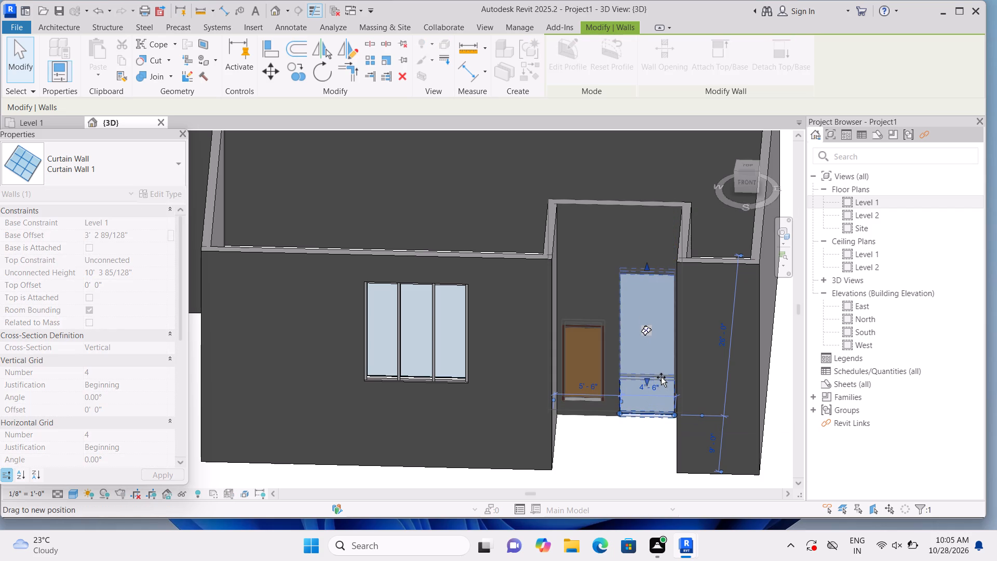
drag(661, 377, 661, 373)
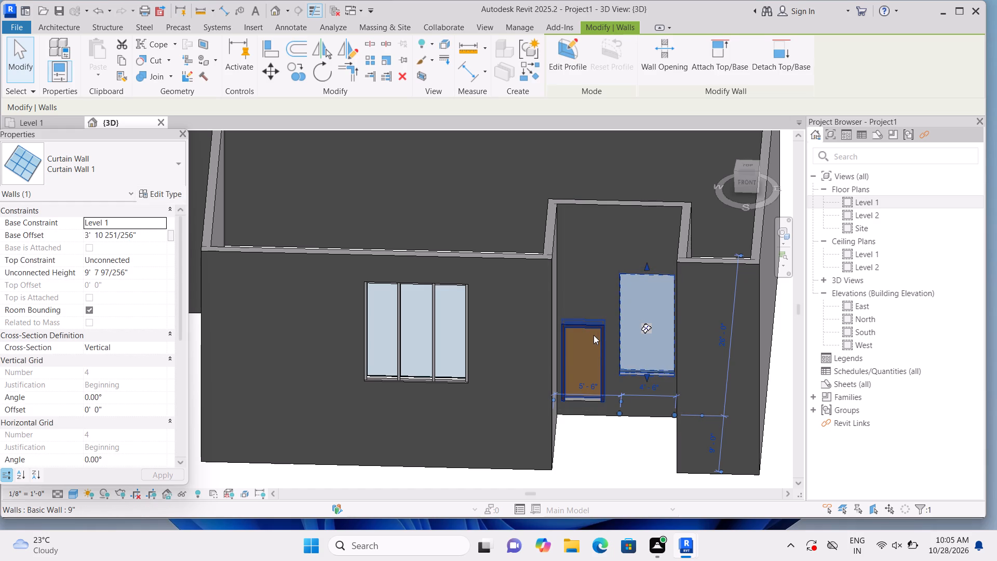
Nudge the recessed entrance's single-flush door upward to a sill height of 3' 1".
click(592, 335)
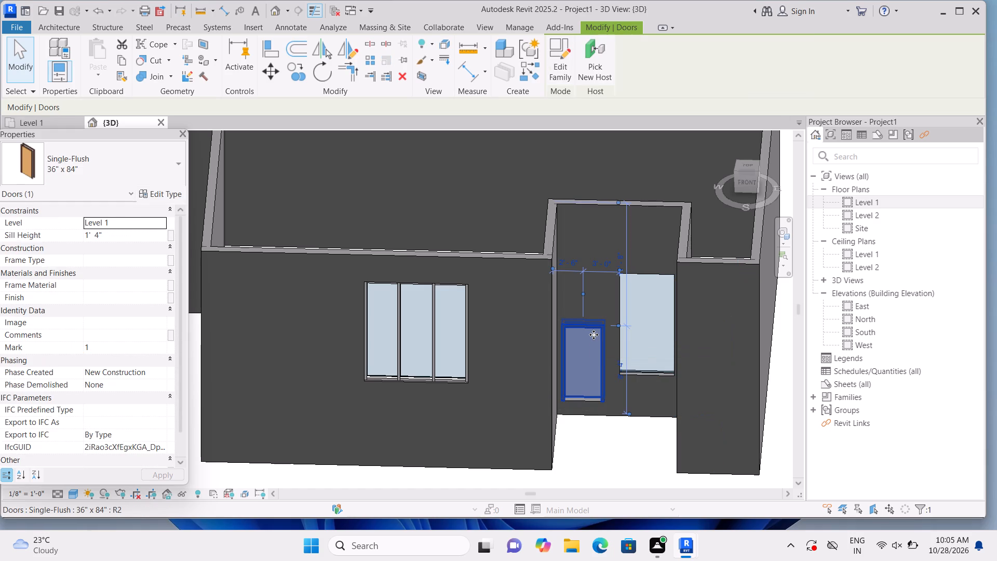
key(Up)
key(Up)
key(Up)
key(Up)
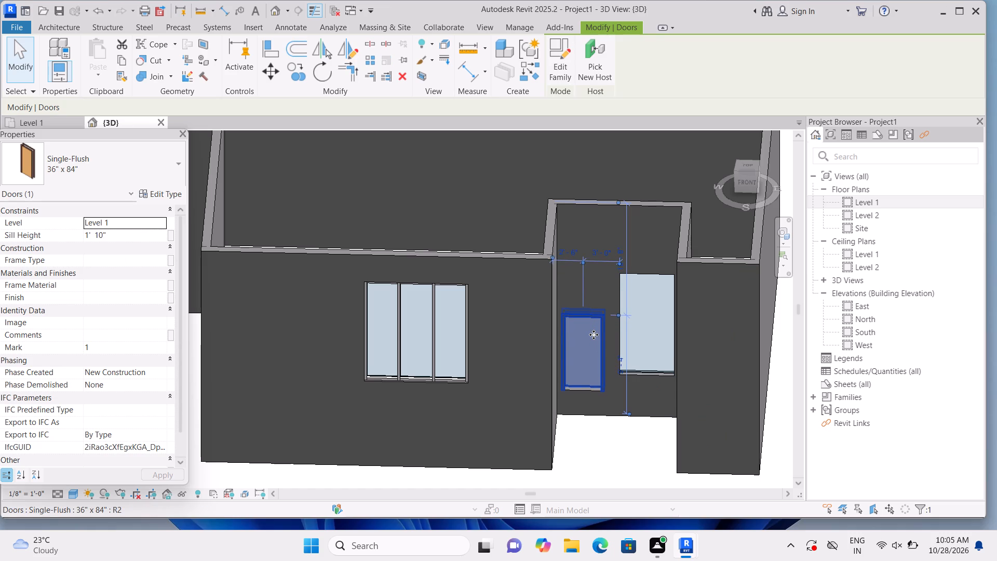
key(Up)
key(Up)
key(Up)
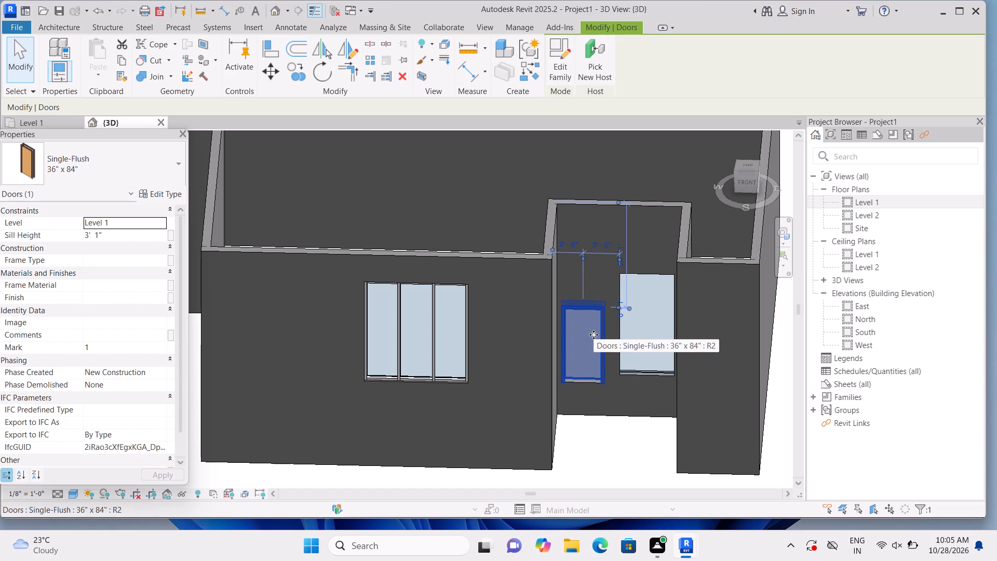
key(Escape)
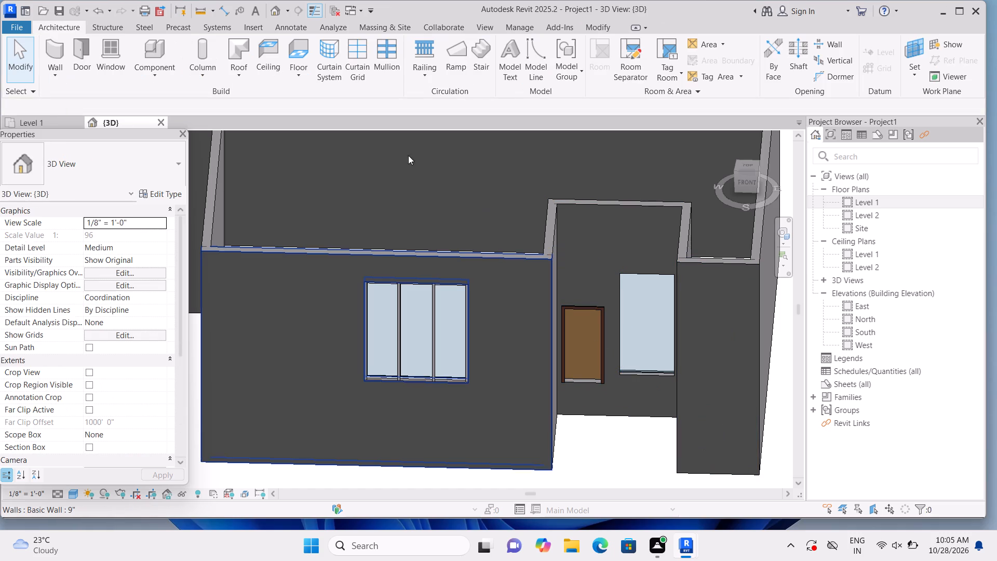
Add a vertical curtain grid line at the midpoint of the entrance window, giving two 2' 3" panels.
click(339, 72)
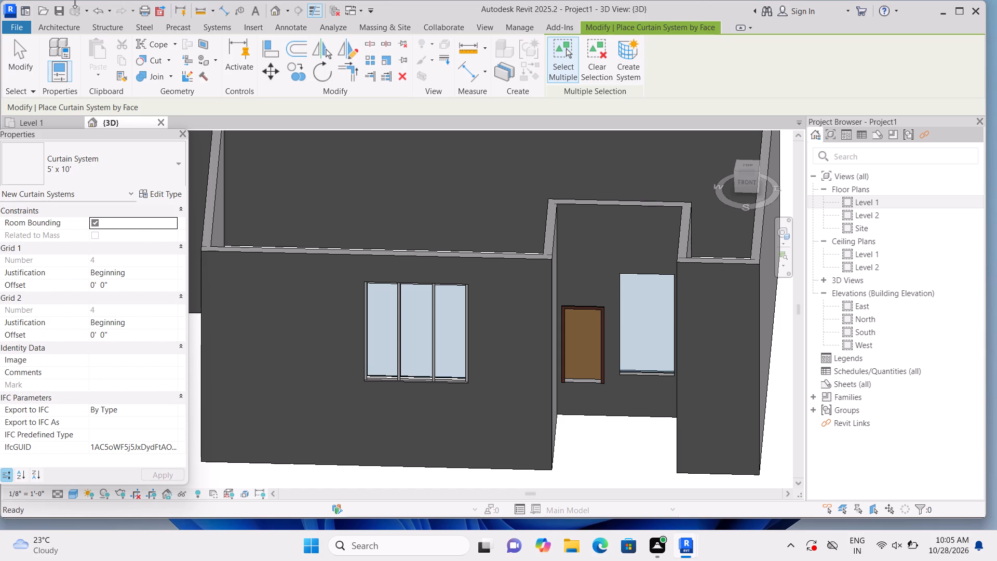
click(81, 23)
click(355, 48)
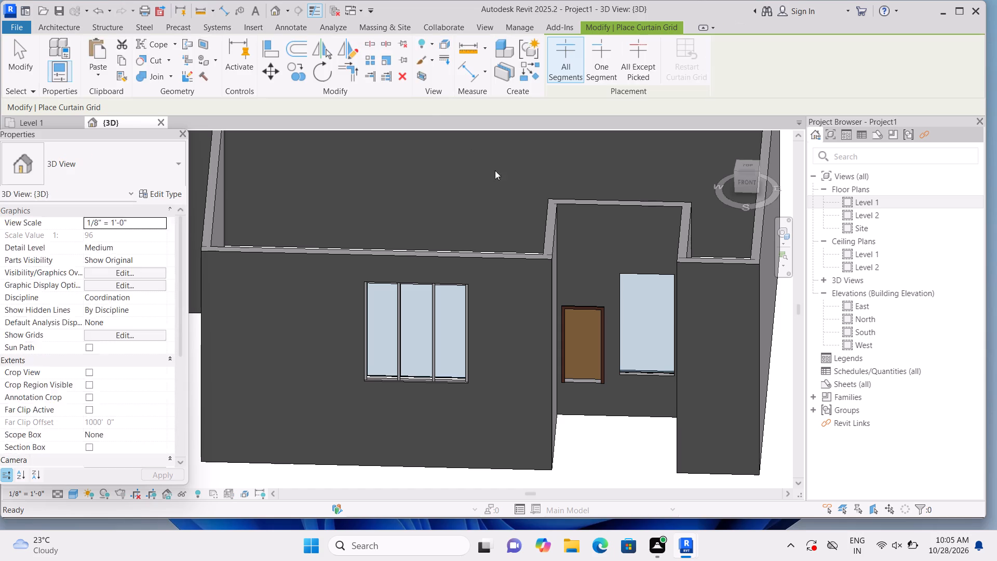
click(650, 276)
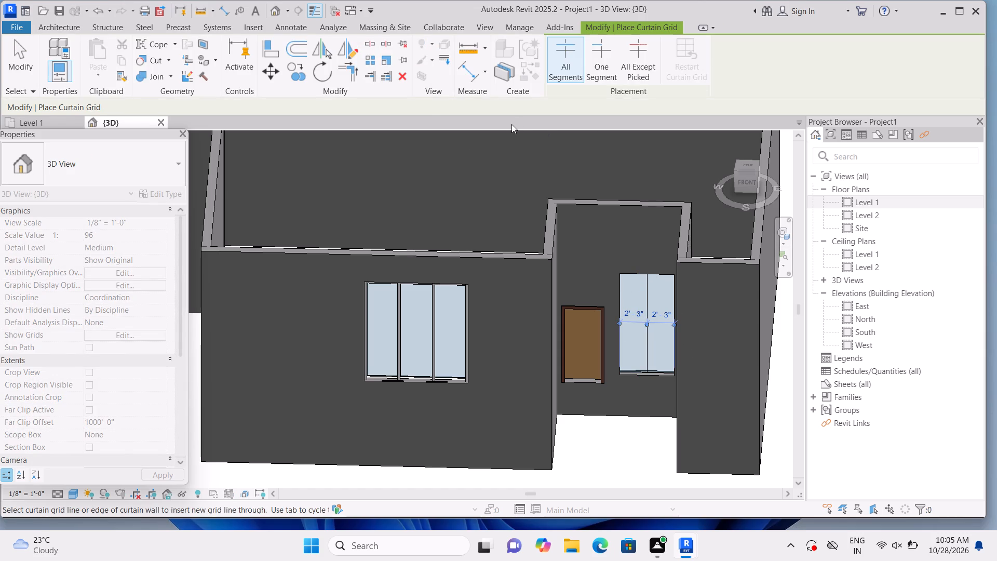
key(Escape)
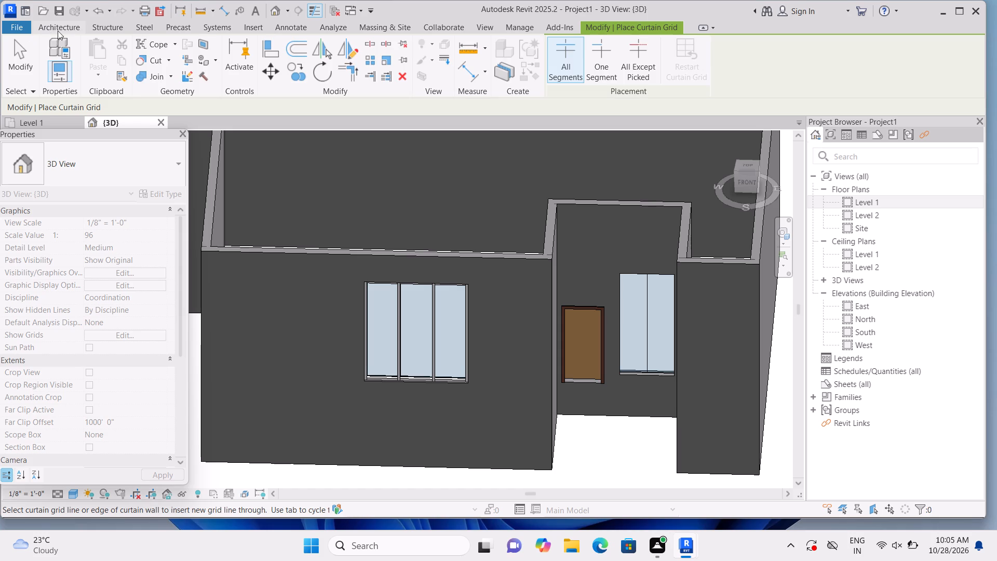
Place 2.5" x 5" rectangular mullions on the entrance window's vertical grid line and all four edges.
click(67, 28)
click(389, 66)
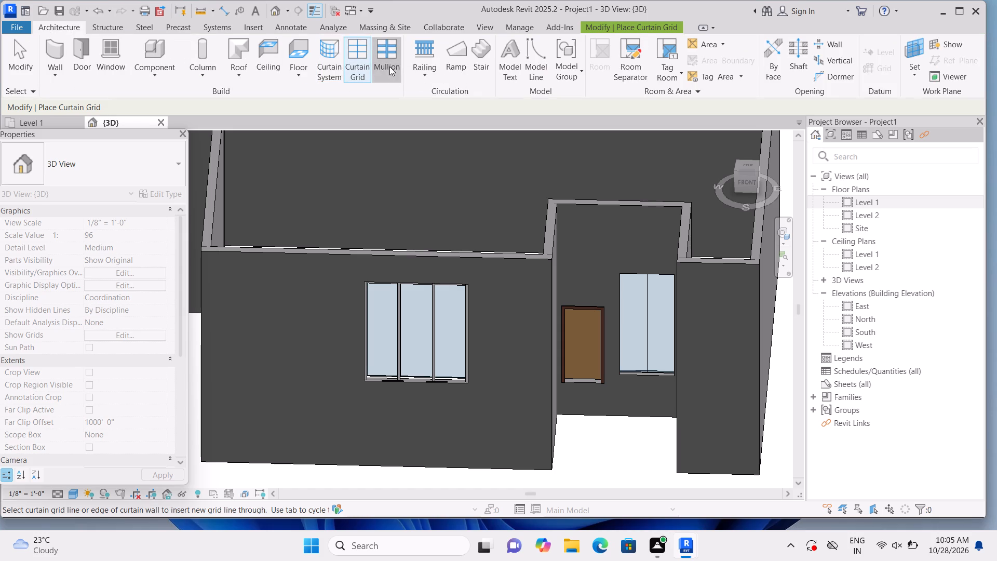
click(654, 302)
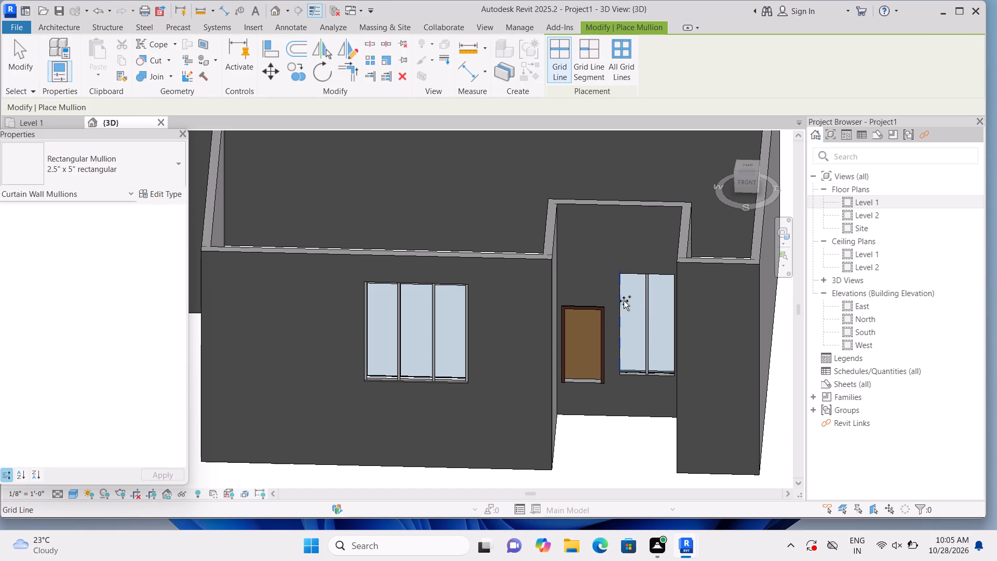
click(624, 301)
click(638, 276)
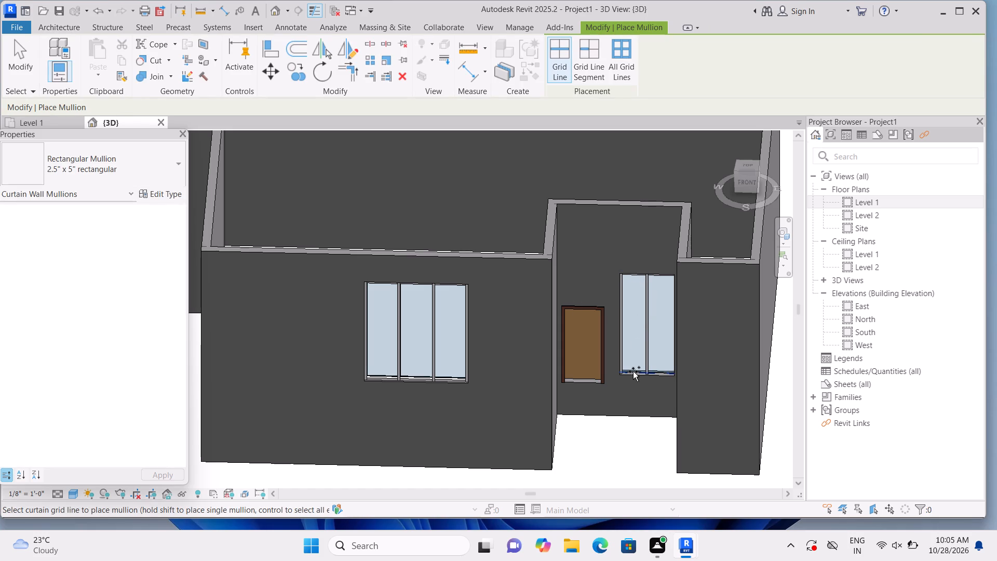
click(633, 371)
click(673, 320)
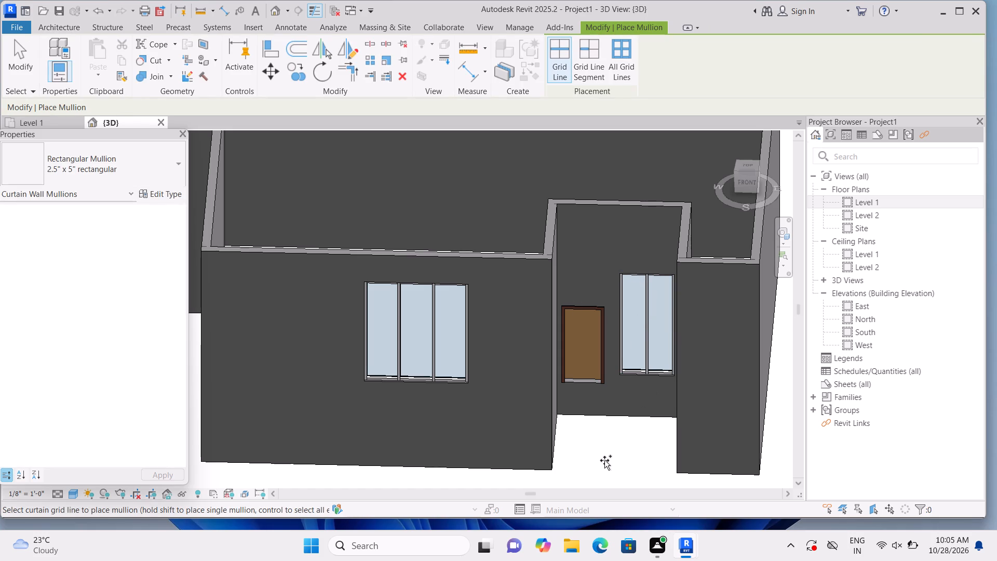
key(Escape)
Examine the house in the home and front 3D views, the Level 1 plan and the East elevation.
scroll(610, 443, down, 3)
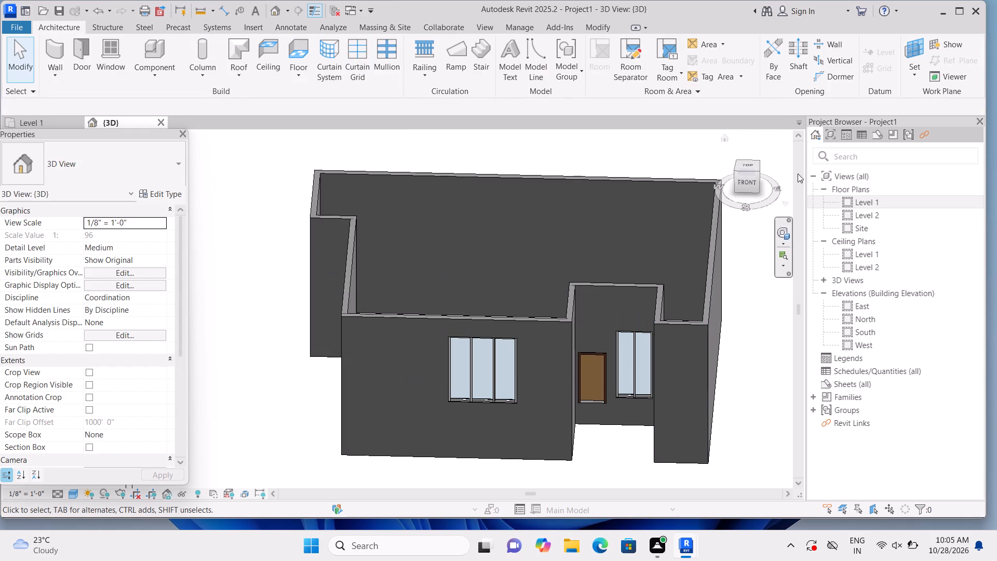
click(724, 136)
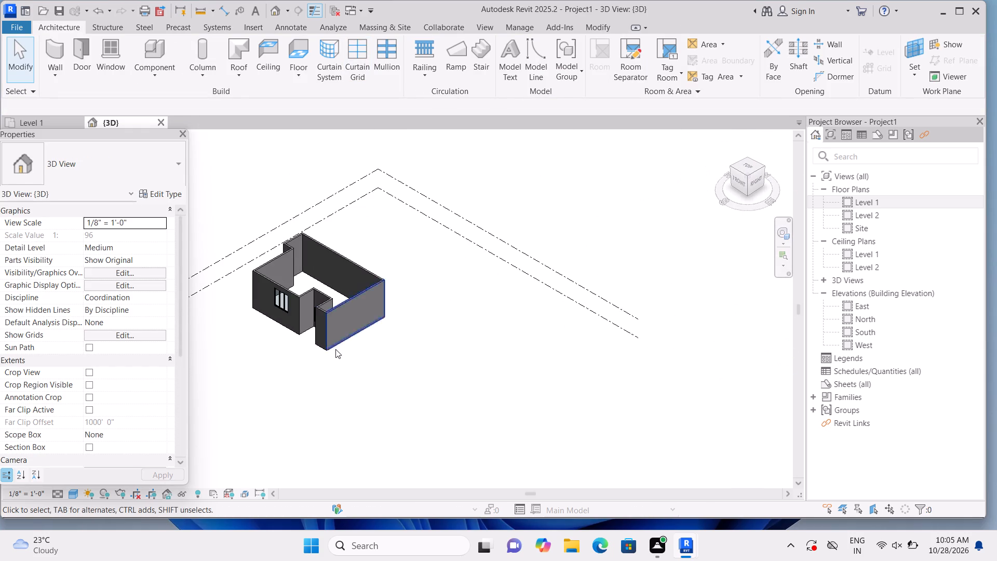
scroll(333, 349, up, 1)
middle_drag(428, 384, 566, 439)
scroll(530, 419, up, 1)
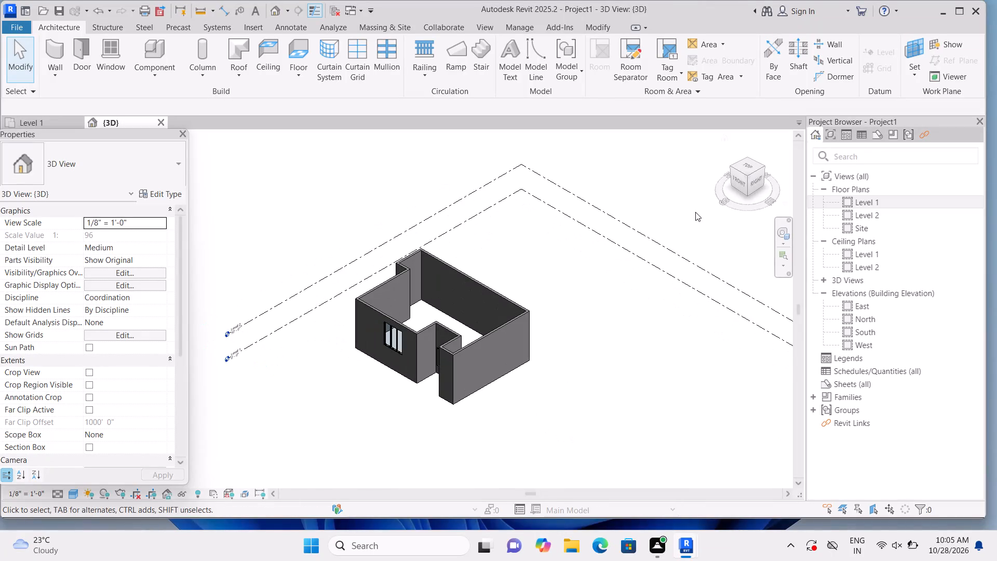
click(736, 182)
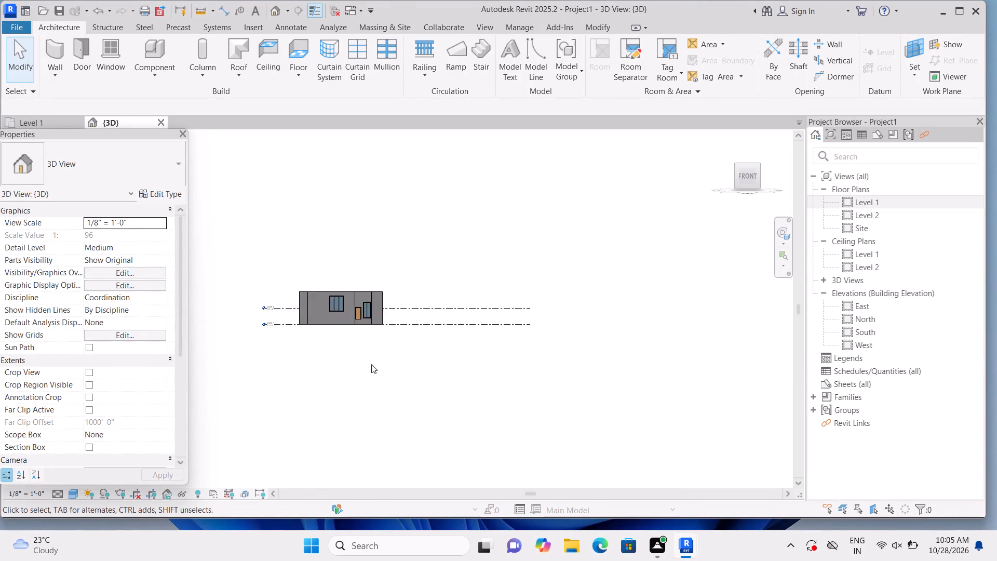
scroll(359, 353, up, 2)
scroll(316, 334, up, 1)
middle_drag(385, 362, 524, 419)
scroll(490, 398, up, 2)
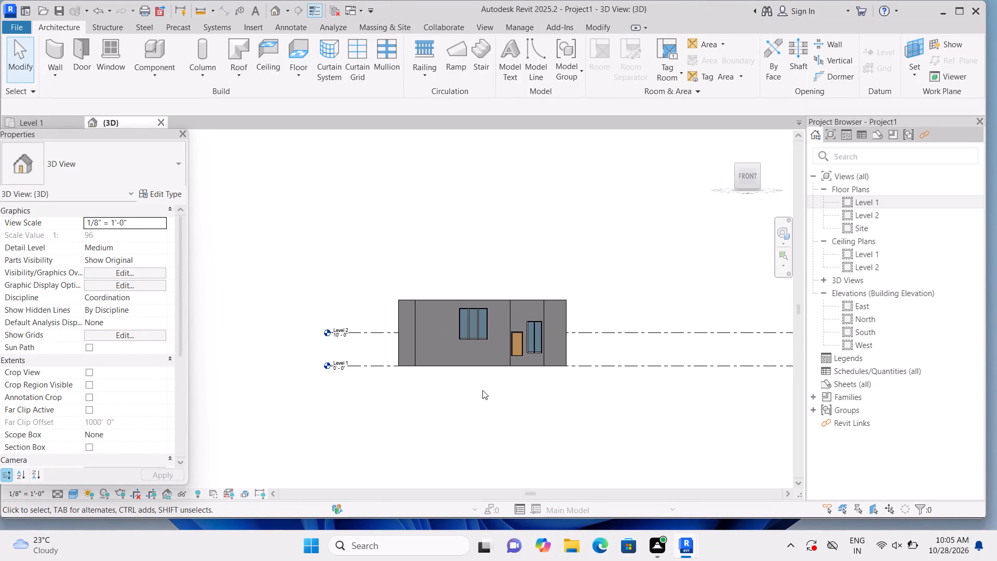
scroll(568, 349, up, 2)
scroll(520, 353, up, 3)
scroll(516, 419, up, 2)
scroll(515, 410, down, 2)
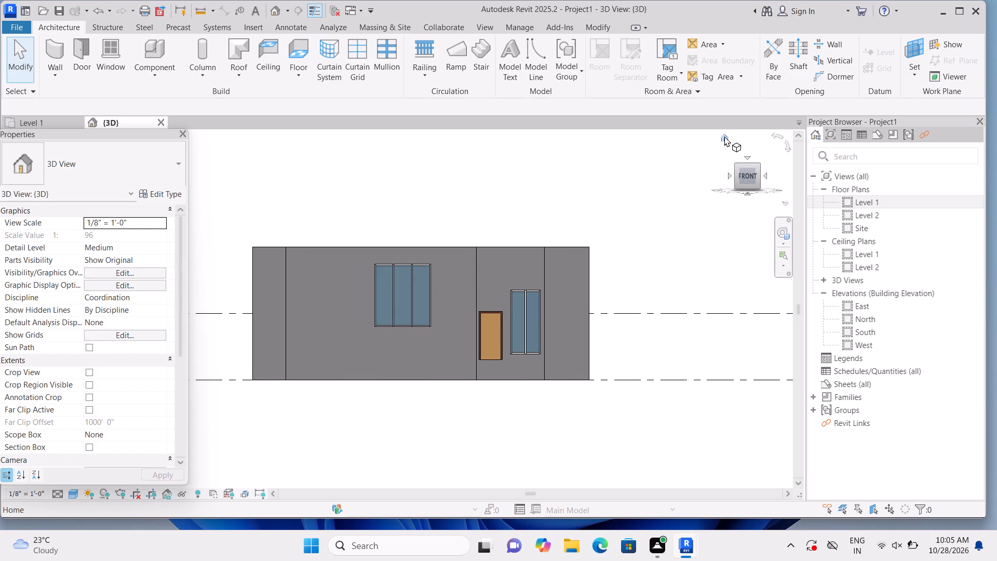
click(724, 136)
scroll(466, 360, up, 1)
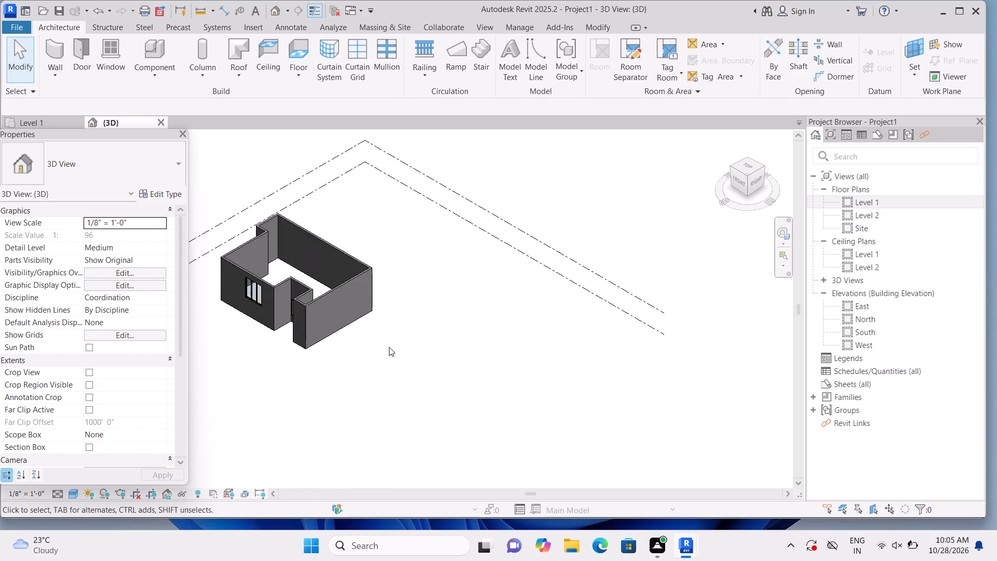
middle_drag(406, 355, 616, 406)
scroll(584, 396, up, 2)
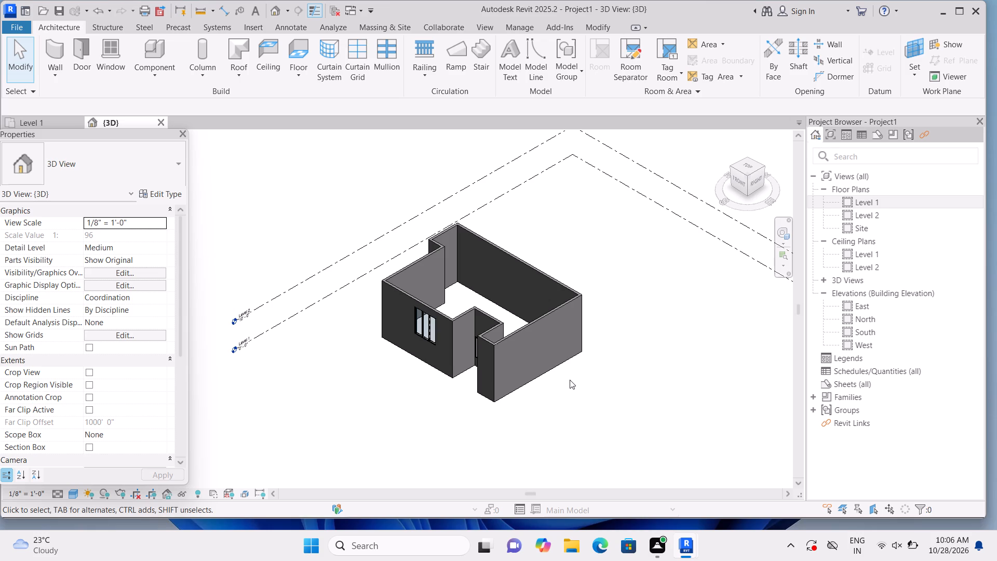
double_click(847, 202)
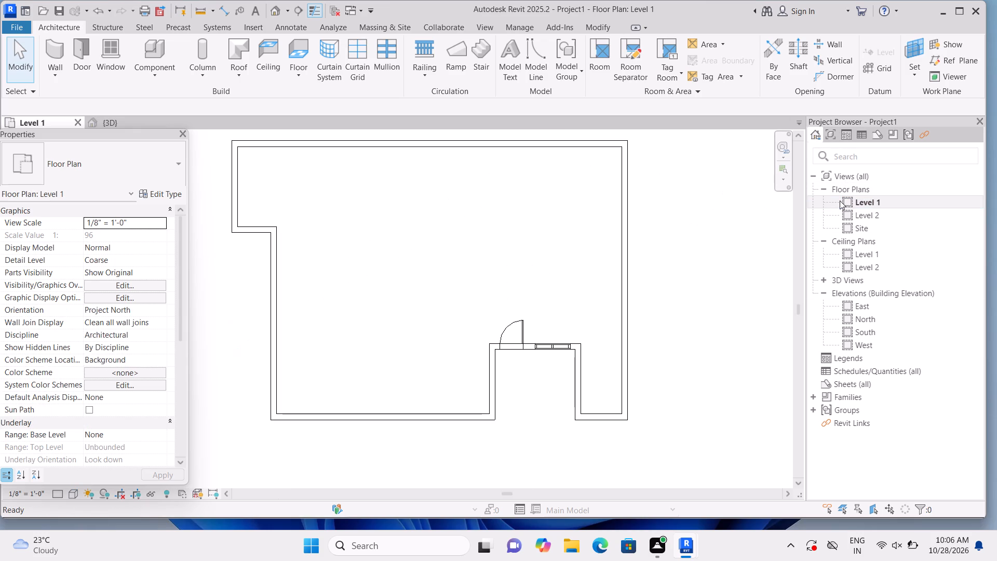
scroll(713, 271, down, 1)
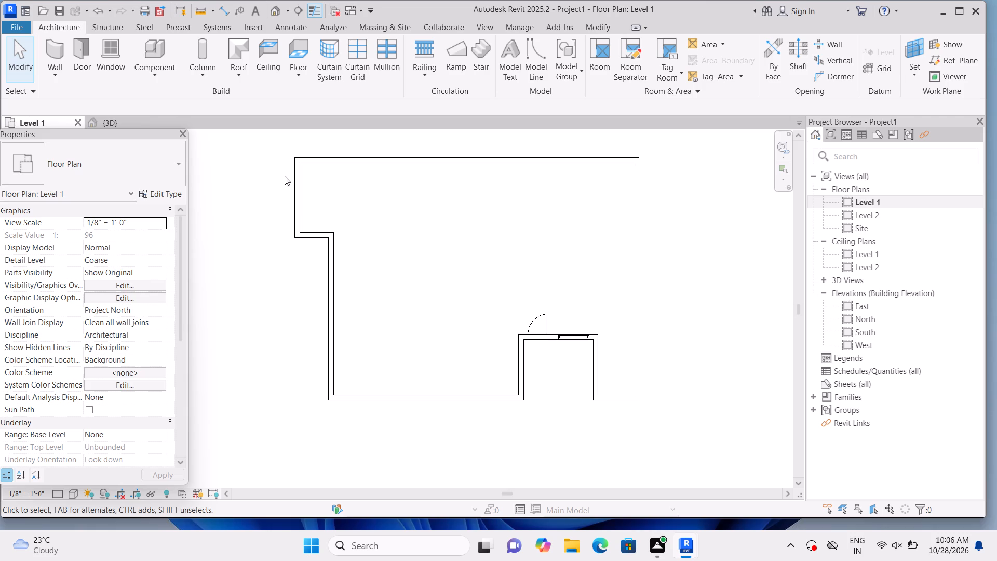
click(264, 137)
double_click(851, 305)
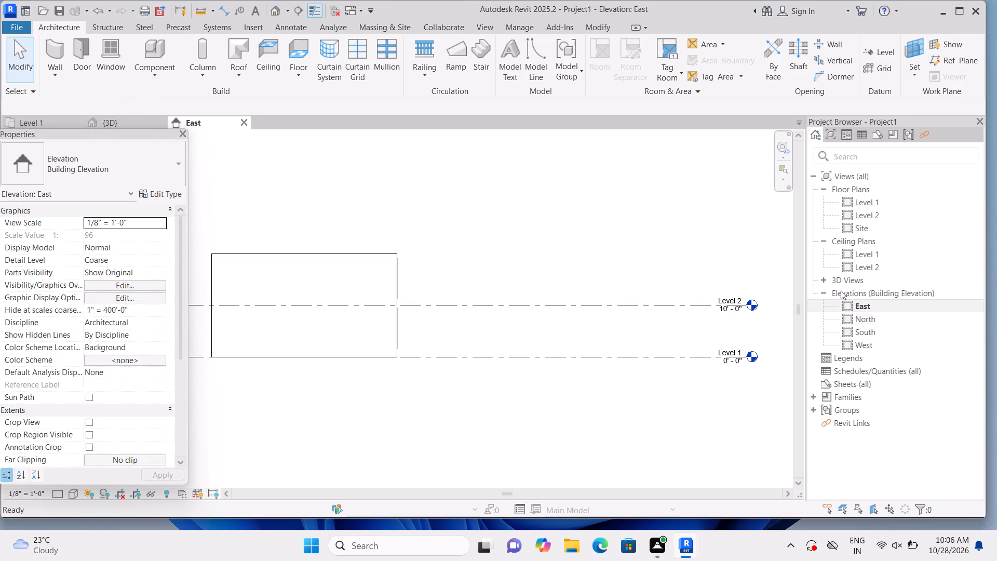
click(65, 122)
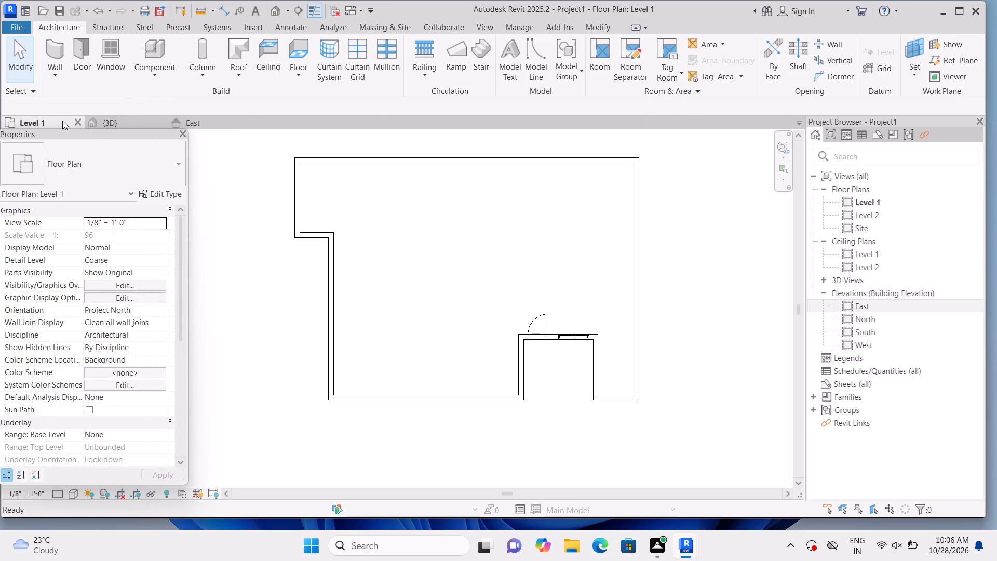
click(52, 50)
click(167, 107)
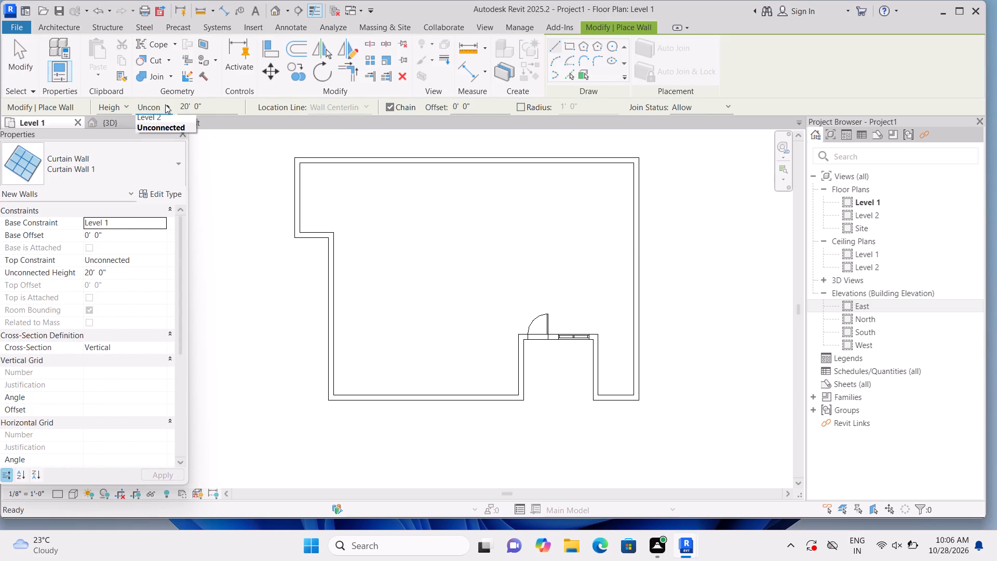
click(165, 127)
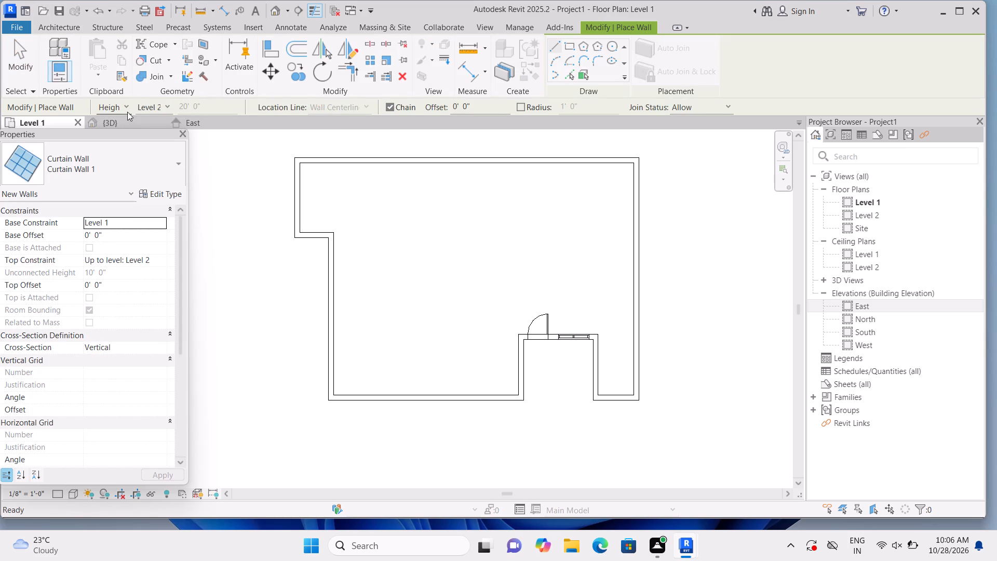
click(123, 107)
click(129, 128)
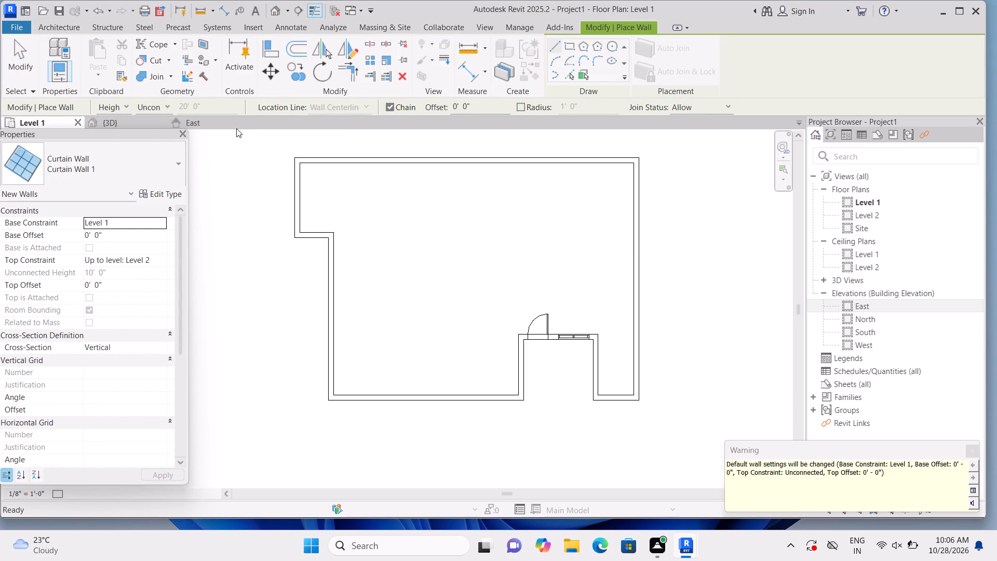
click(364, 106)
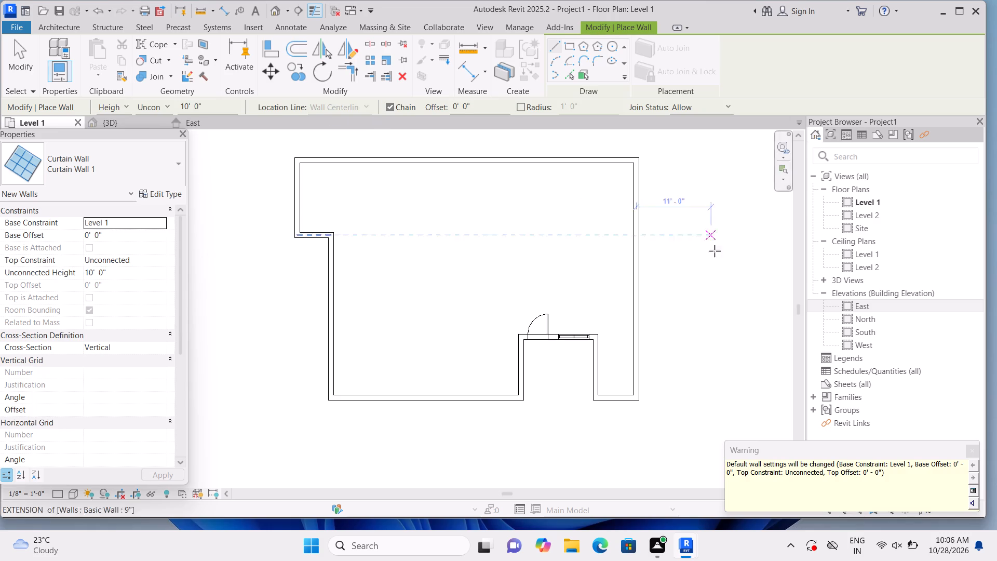
In the East elevation, lower the top of the 35' east wall to Level 2, giving a 10' height.
double_click(849, 304)
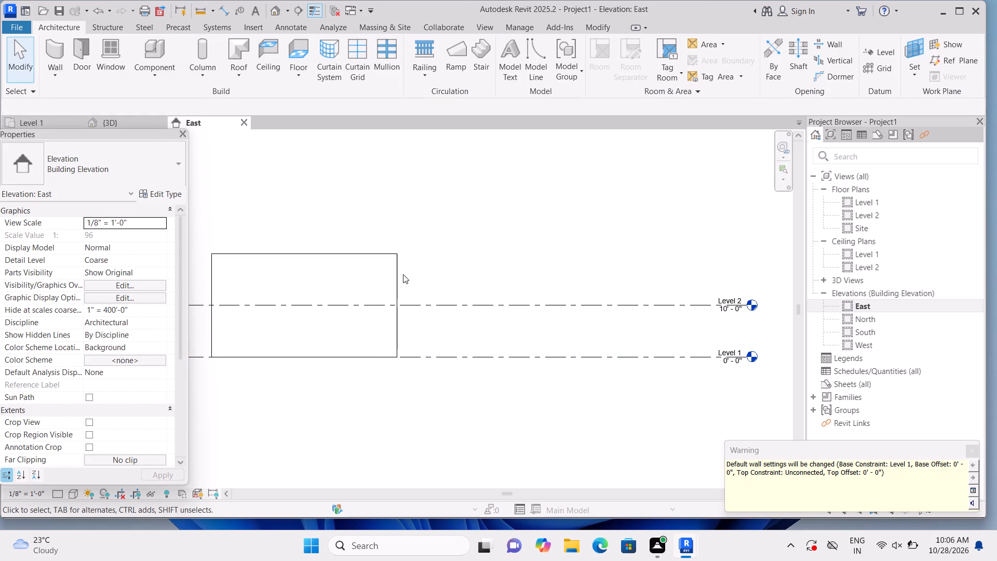
click(378, 252)
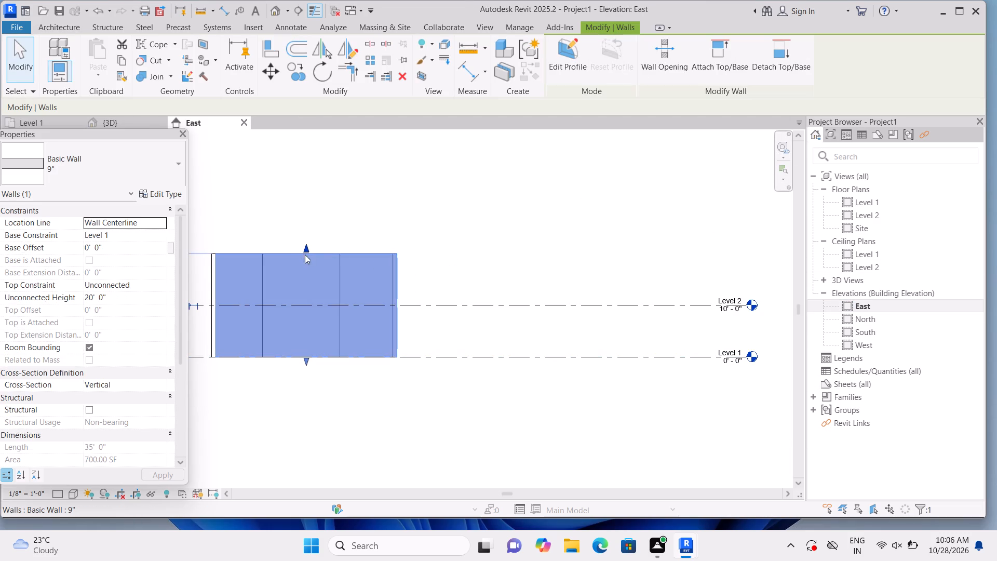
drag(306, 247, 303, 314)
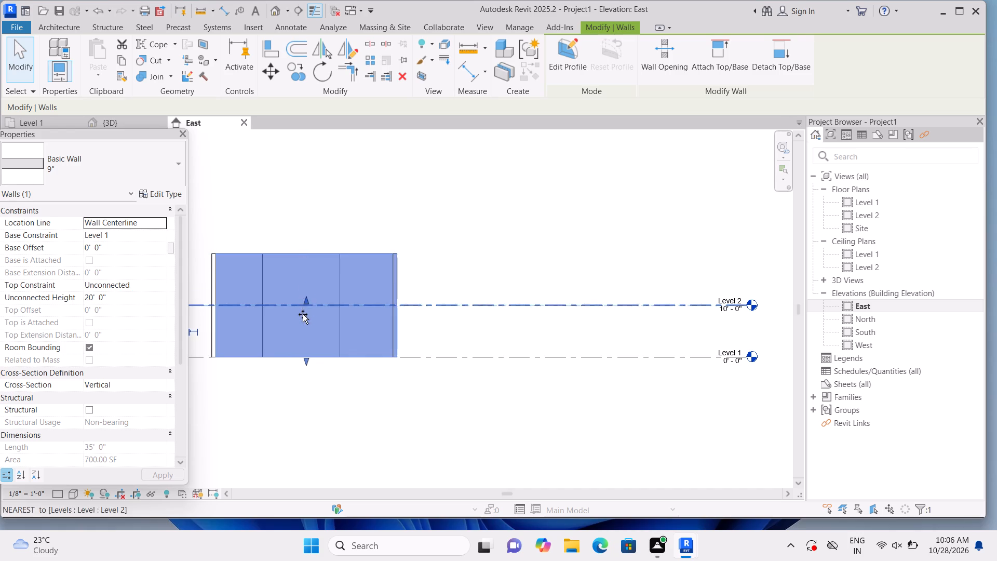
drag(303, 314, 302, 314)
drag(305, 304, 306, 300)
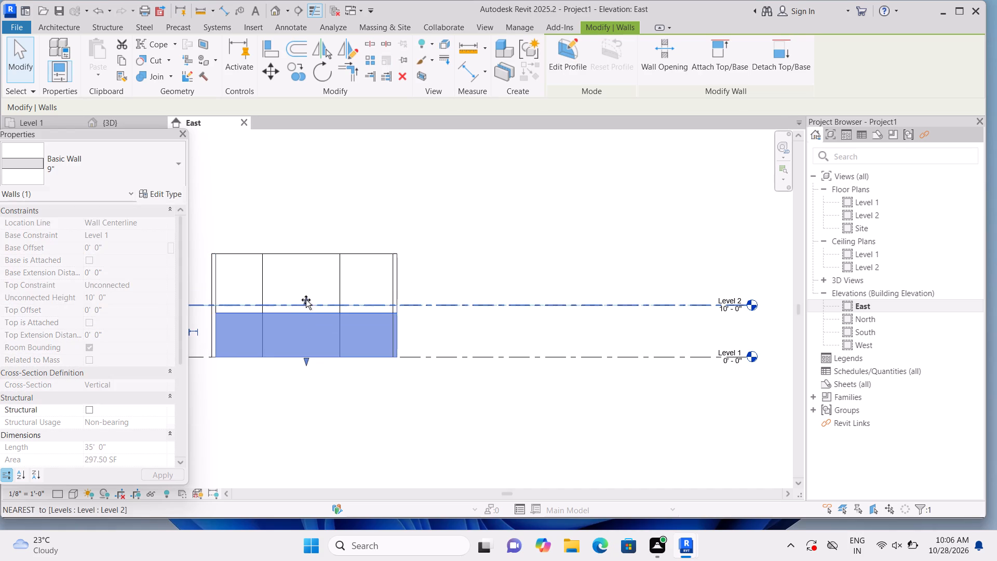
click(462, 266)
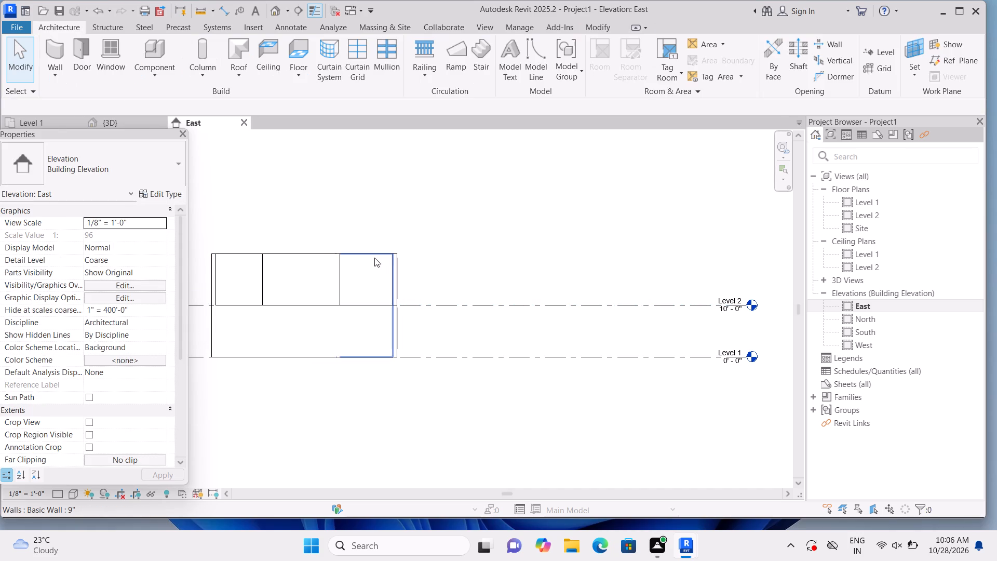
Lower the tops of the 24' and 11' west wall segments to Level 2 and check the model in 3D.
click(353, 257)
click(308, 252)
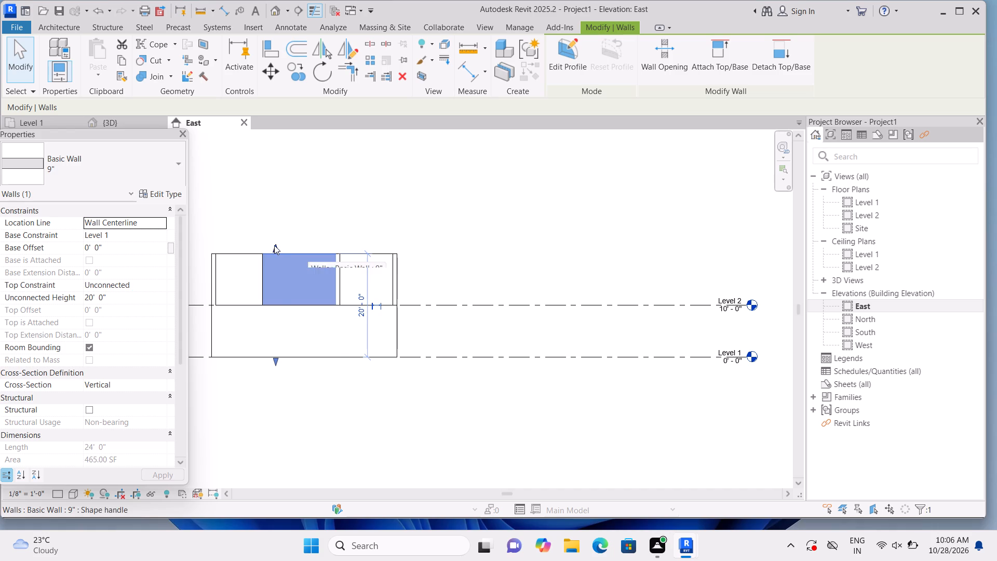
drag(274, 245, 272, 309)
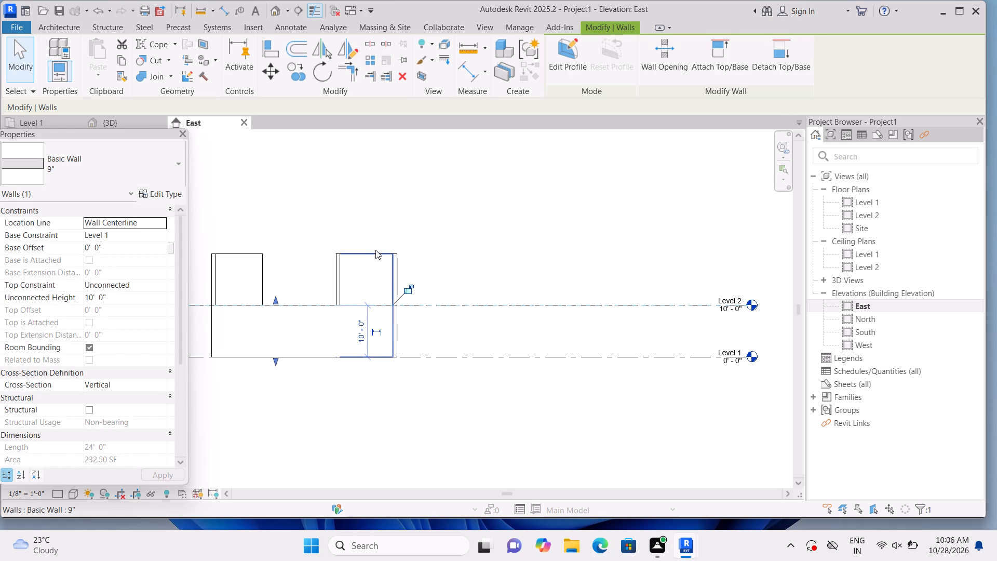
click(373, 249)
drag(362, 244, 368, 285)
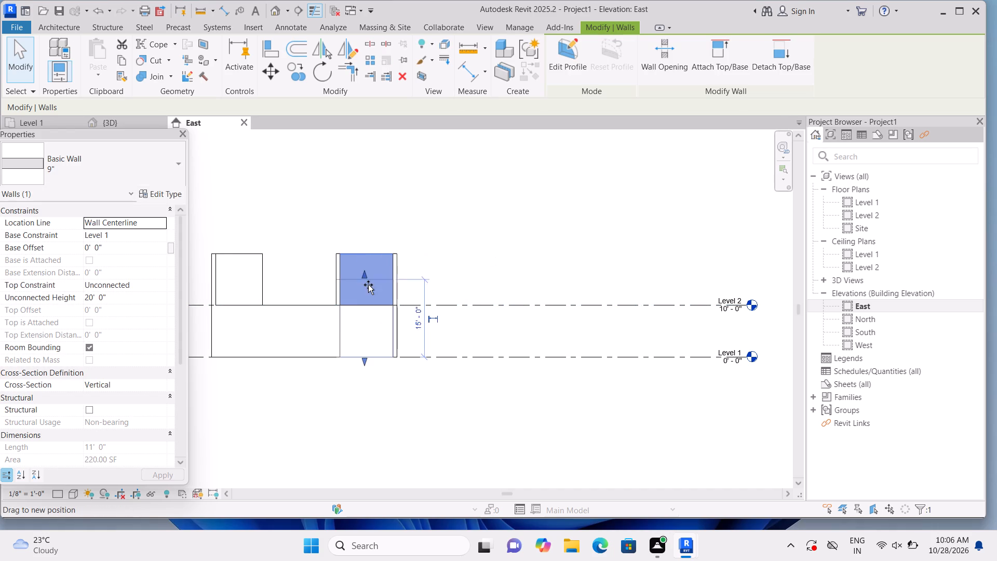
drag(368, 285, 368, 304)
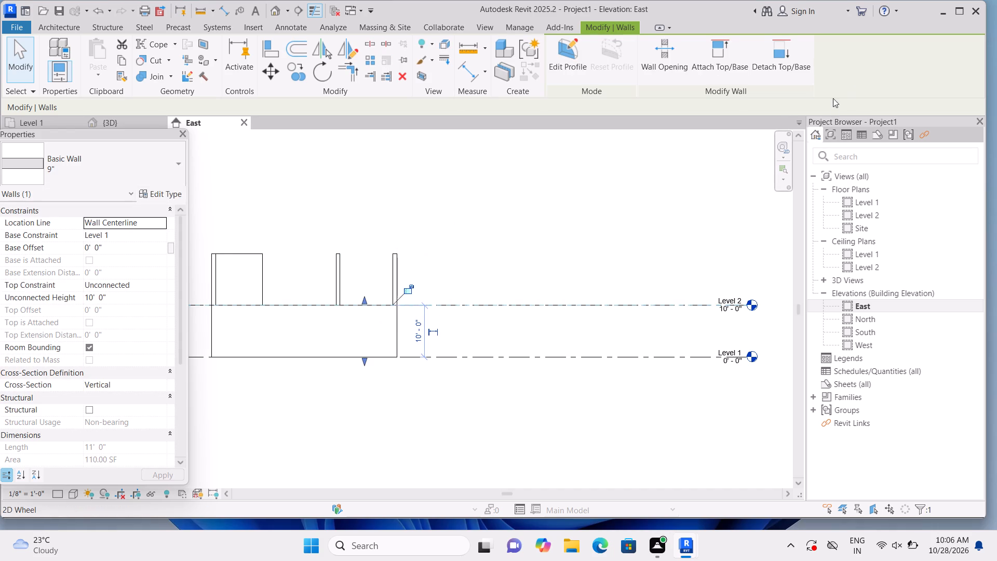
click(277, 8)
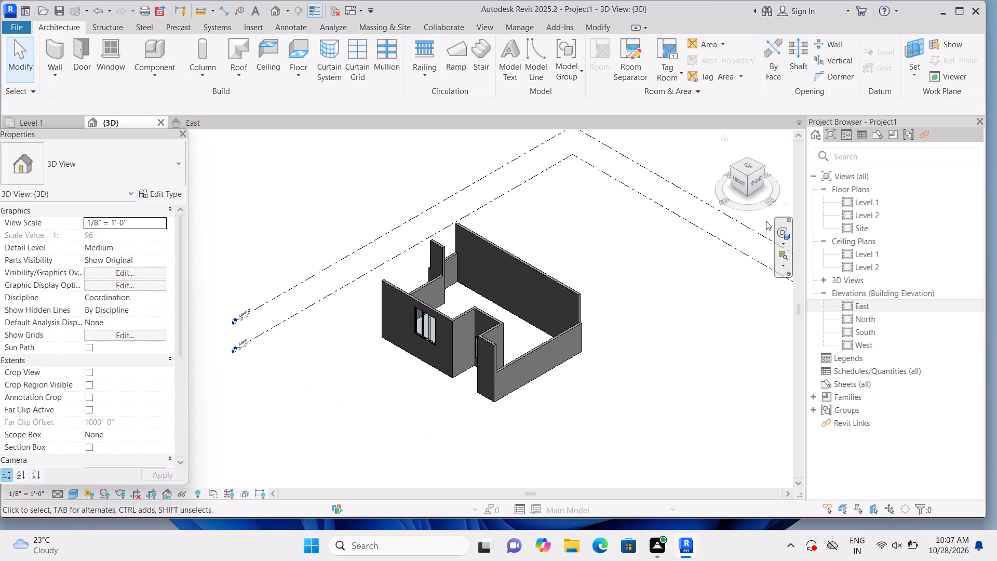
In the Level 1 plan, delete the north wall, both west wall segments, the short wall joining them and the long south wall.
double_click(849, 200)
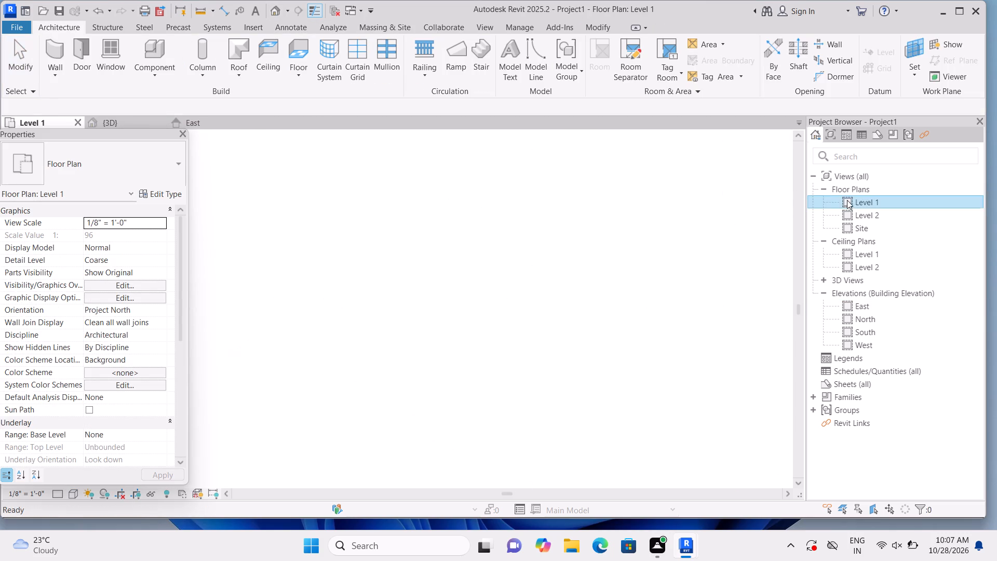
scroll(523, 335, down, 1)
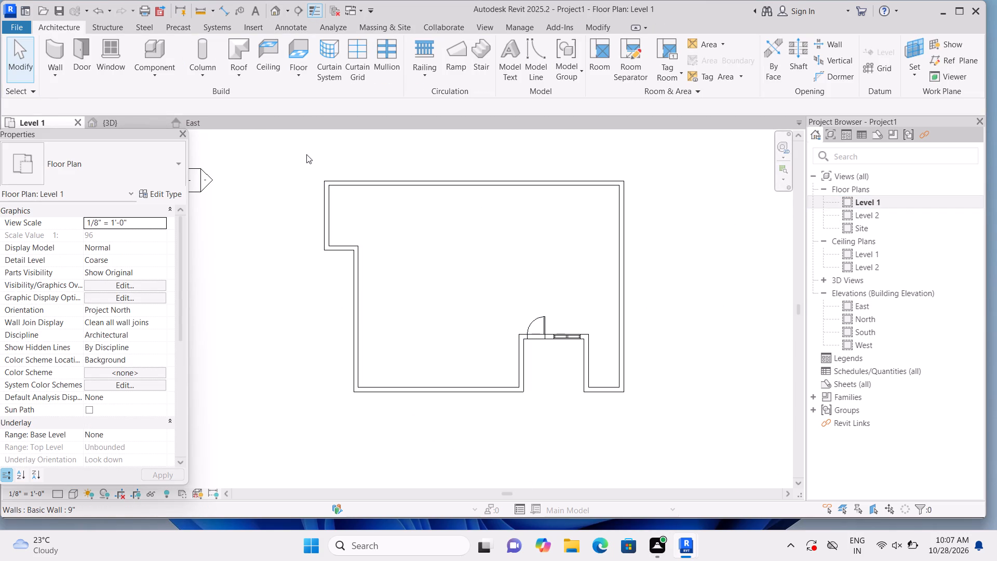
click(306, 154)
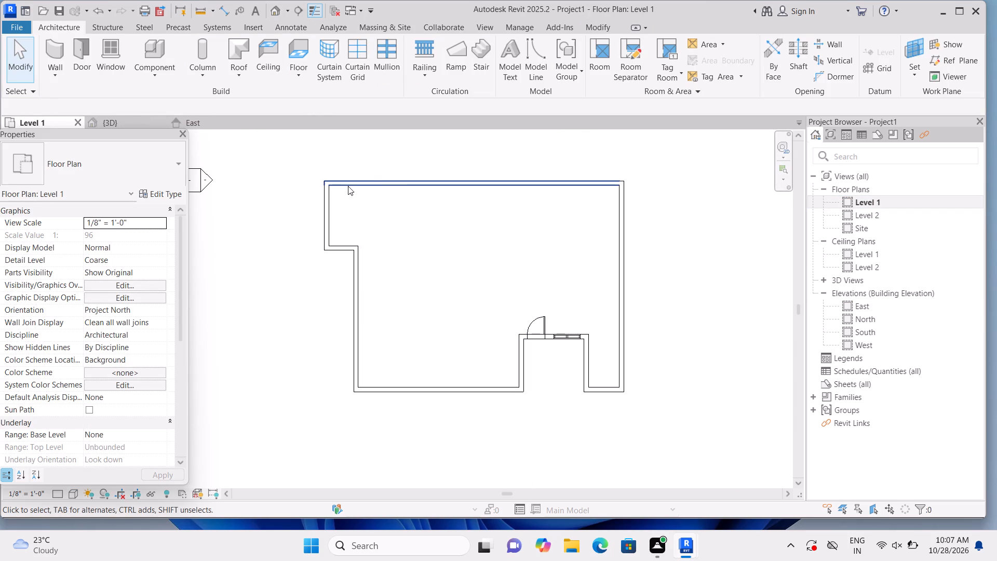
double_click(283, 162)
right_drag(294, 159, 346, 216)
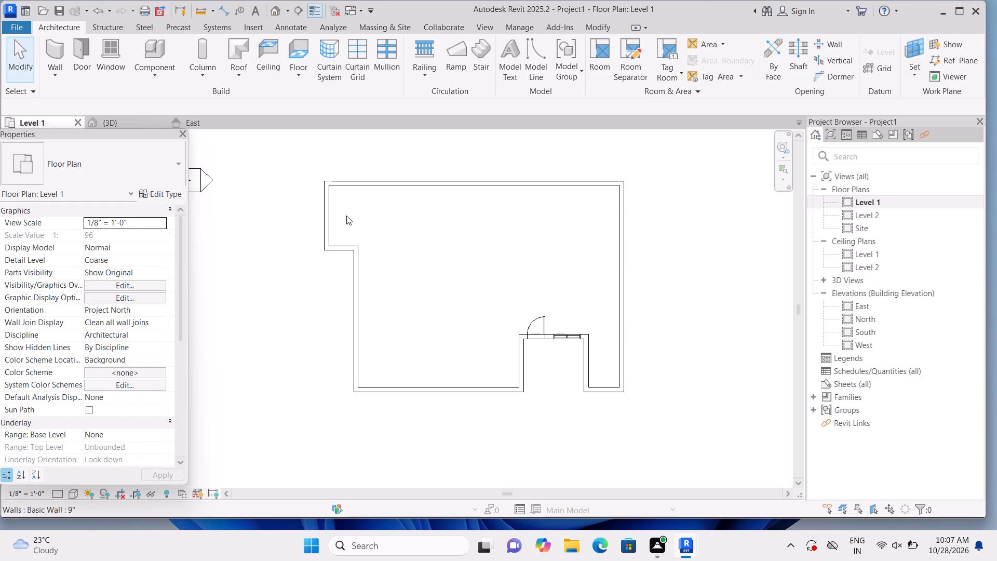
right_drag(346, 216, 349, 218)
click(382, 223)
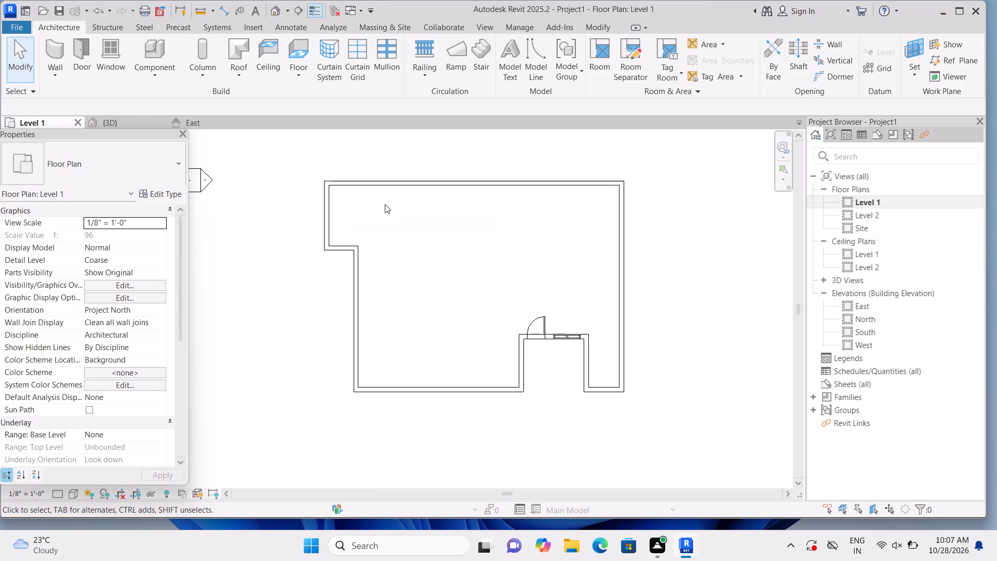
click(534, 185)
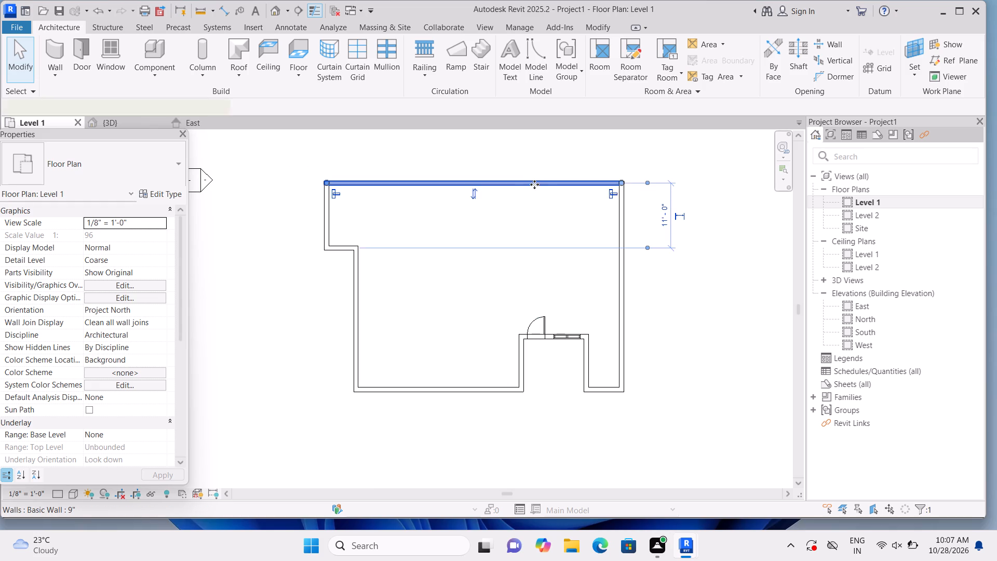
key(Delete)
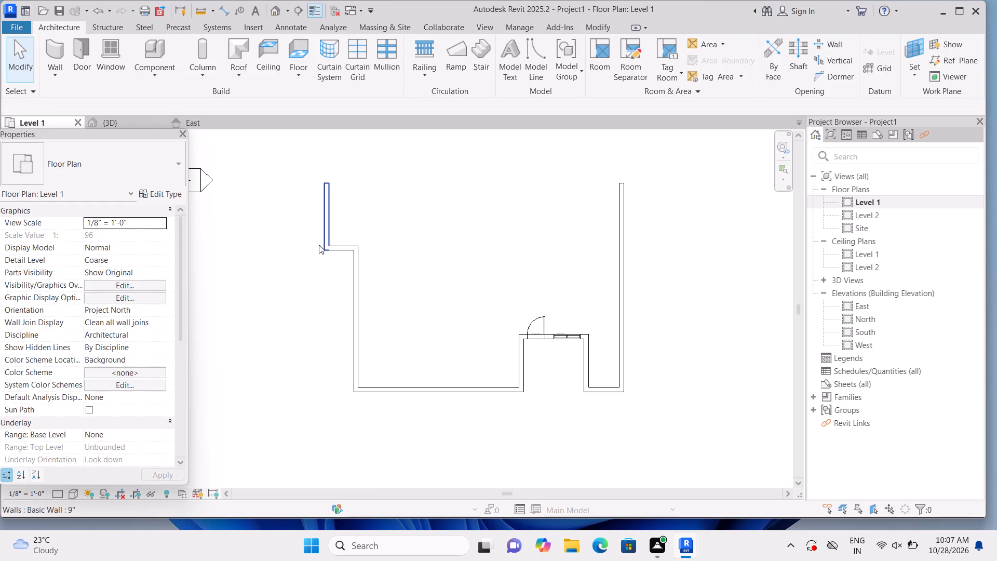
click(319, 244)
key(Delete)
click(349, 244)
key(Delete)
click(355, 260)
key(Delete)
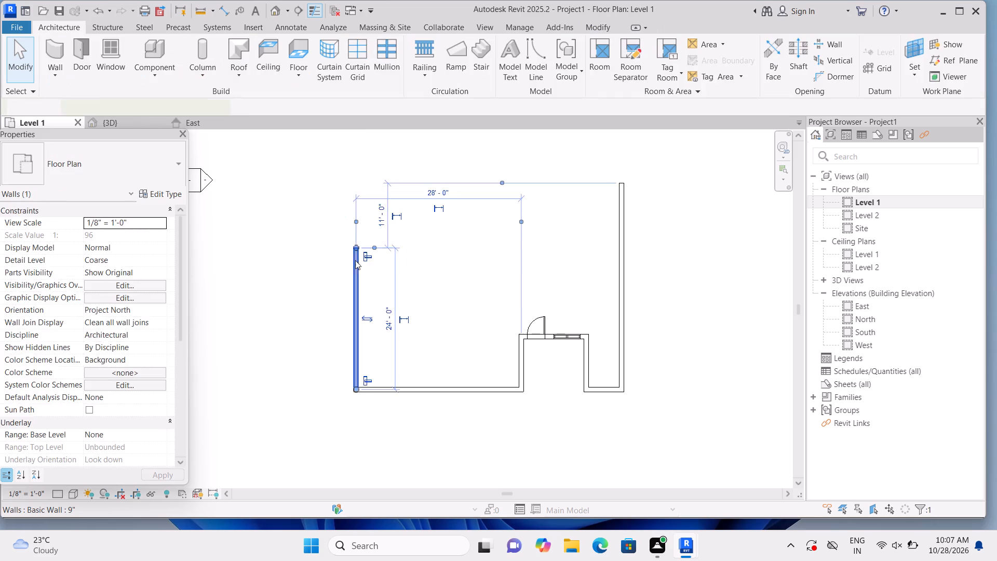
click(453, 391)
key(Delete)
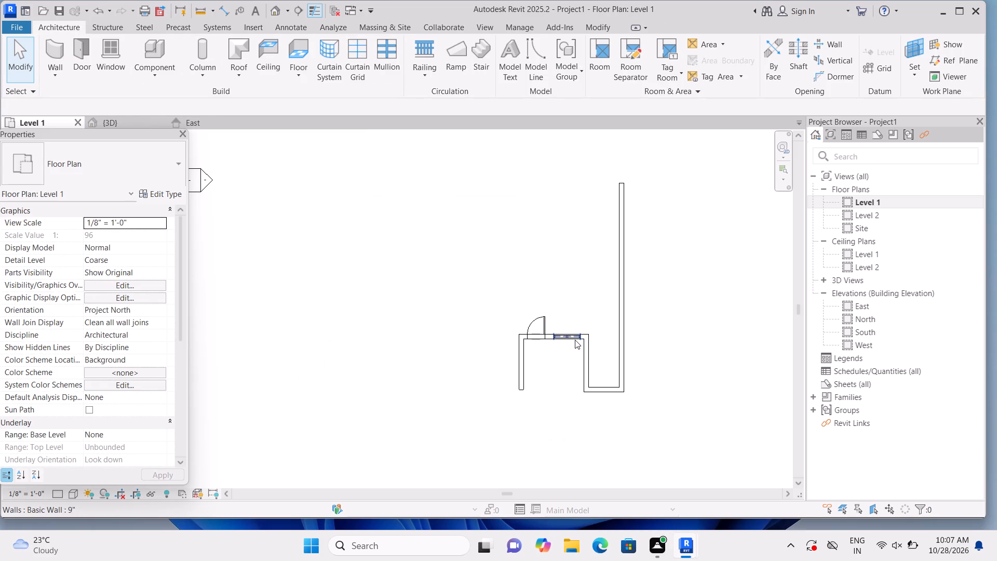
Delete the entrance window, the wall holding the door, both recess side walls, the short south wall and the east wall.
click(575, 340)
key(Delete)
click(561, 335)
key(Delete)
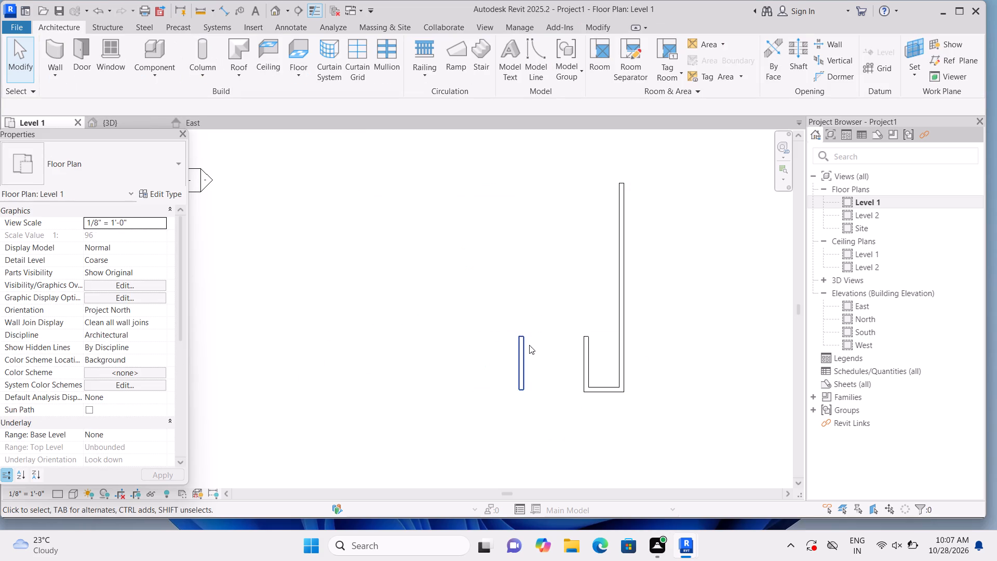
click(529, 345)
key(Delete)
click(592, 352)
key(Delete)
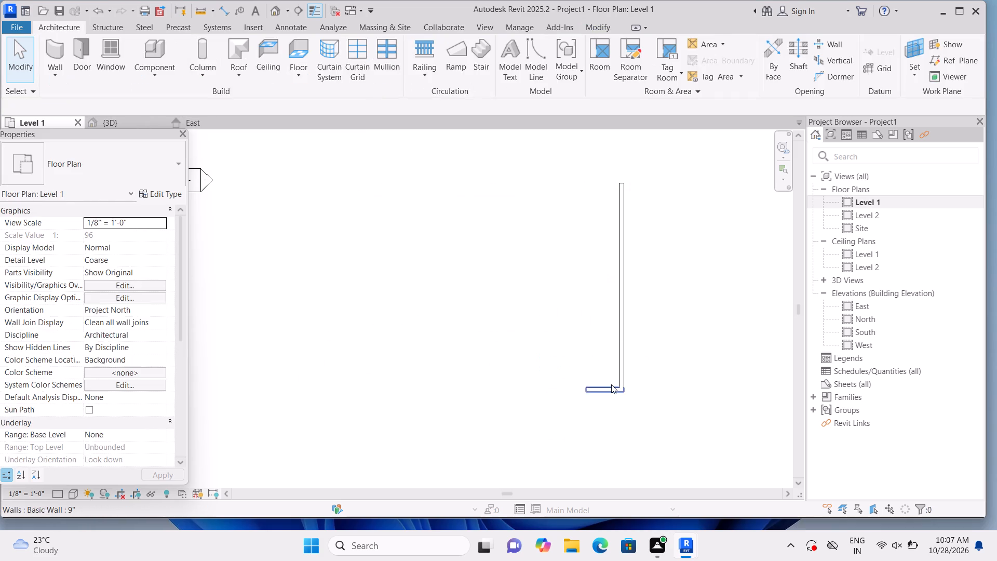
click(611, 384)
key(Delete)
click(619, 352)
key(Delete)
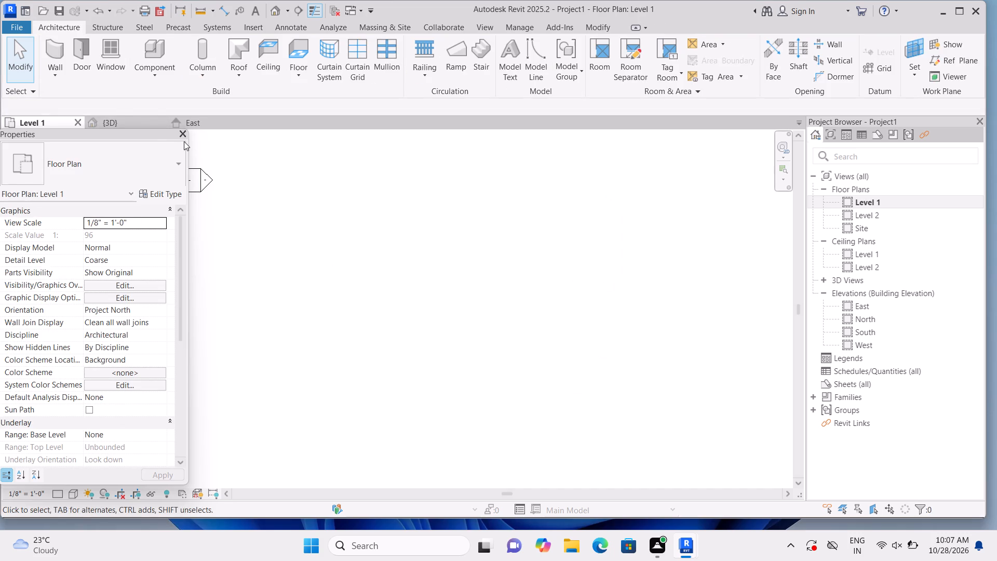
Close Revit without saving the changes to Project1.
click(974, 14)
click(530, 271)
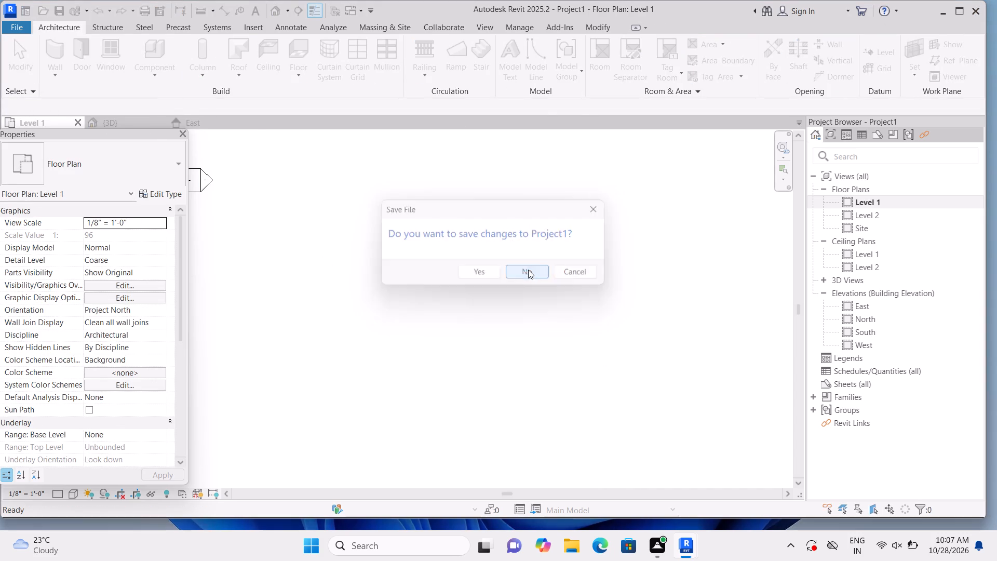
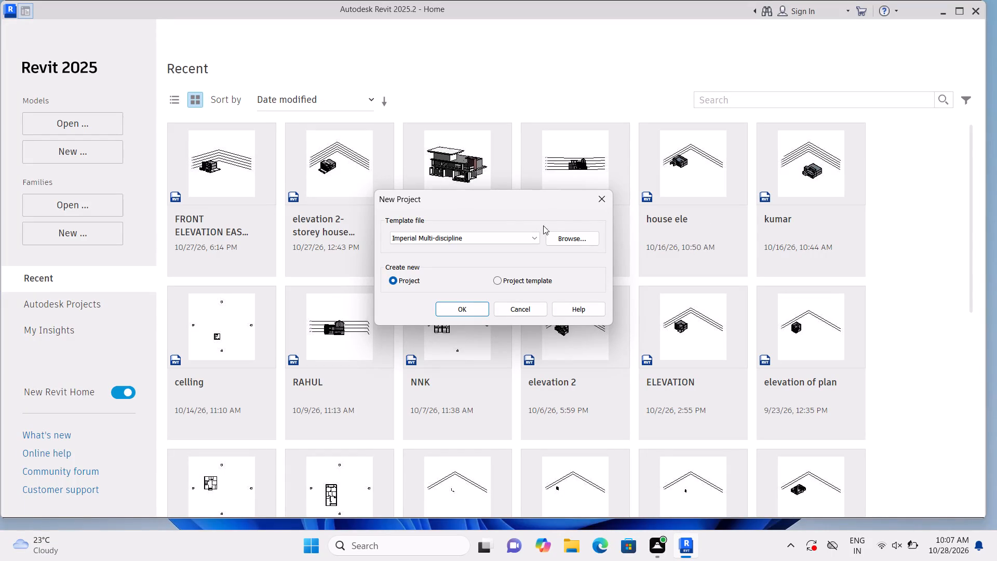
Create a new project from the default.rte template in the English-Imperial folder.
click(558, 236)
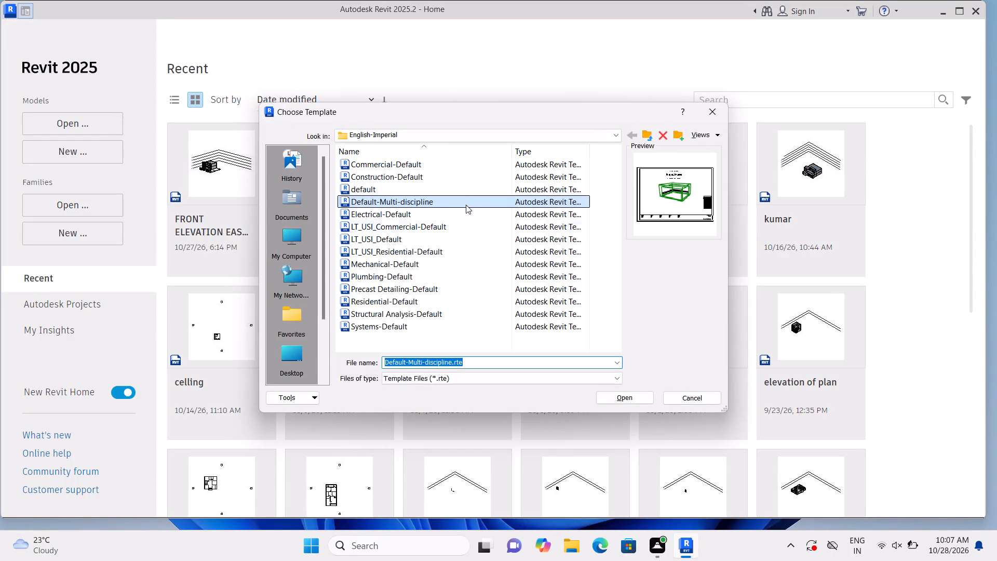
click(465, 188)
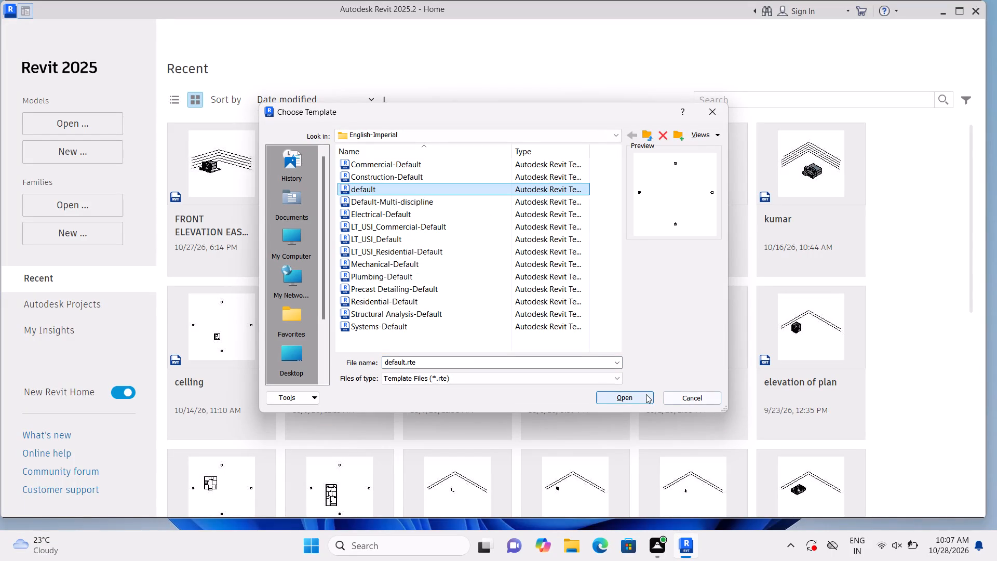
click(645, 394)
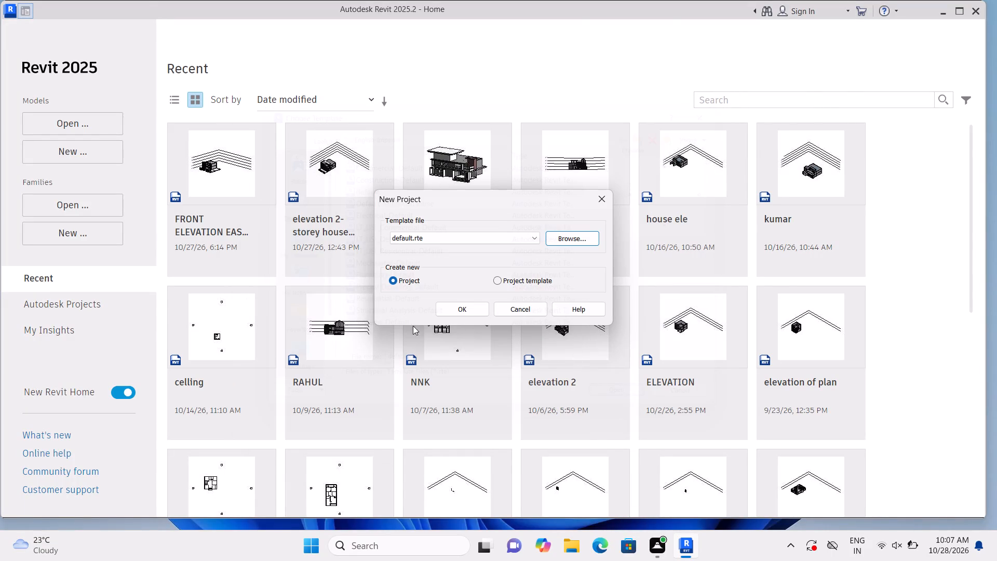
click(464, 314)
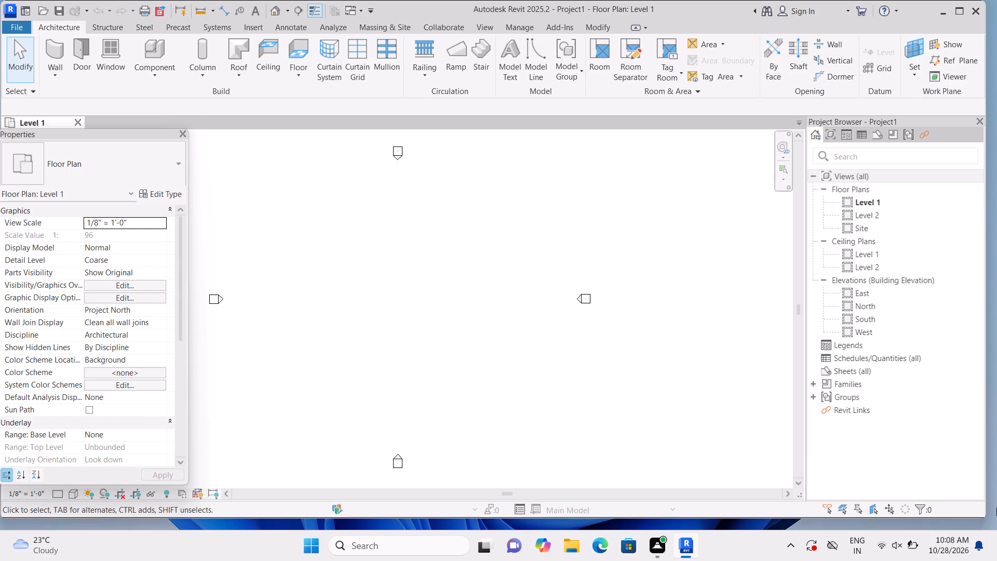
Start the Wall tool with an unconnected height of 10' 0" and the location line at Finish Face: Exterior.
click(59, 52)
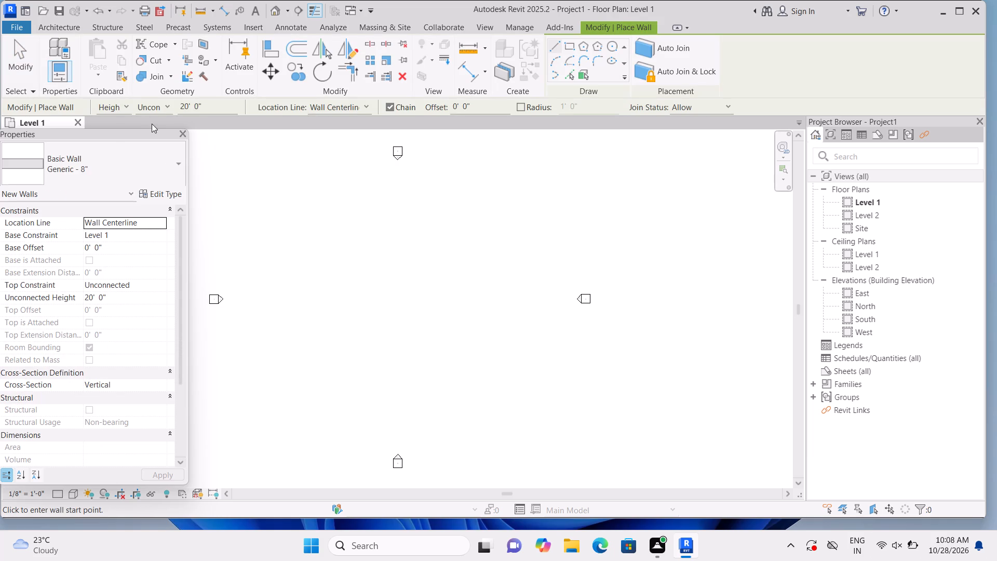
click(170, 106)
click(164, 126)
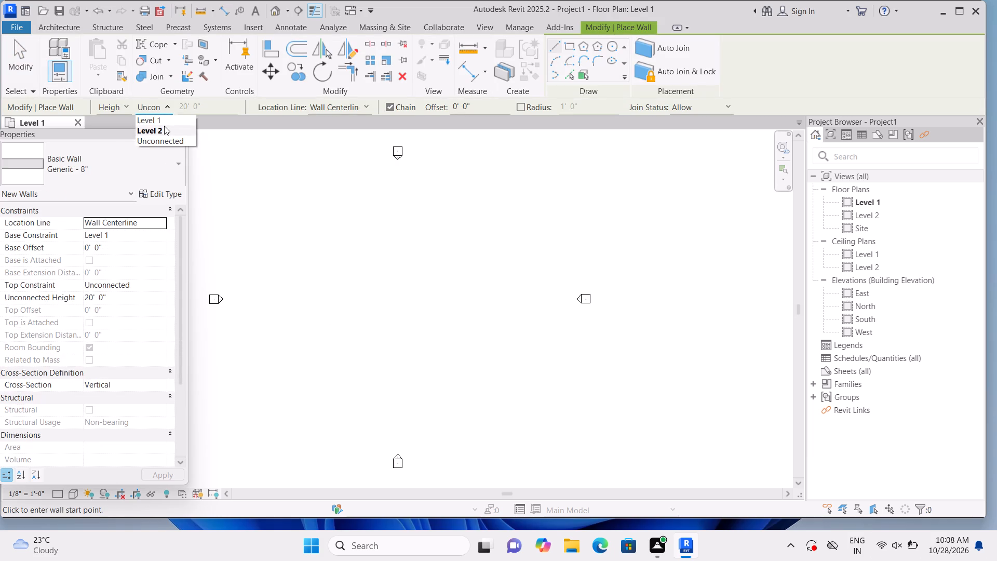
click(128, 104)
click(123, 127)
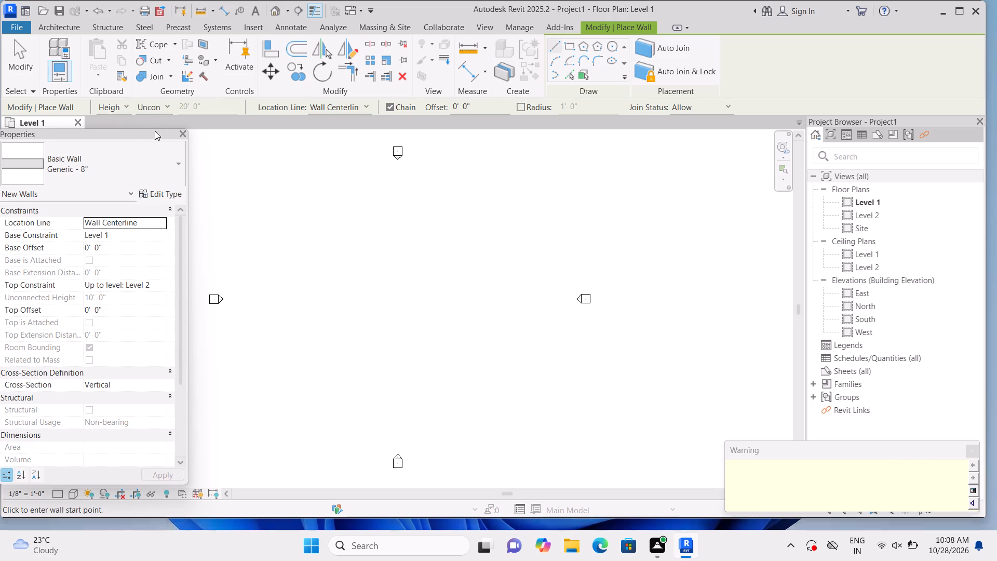
click(367, 101)
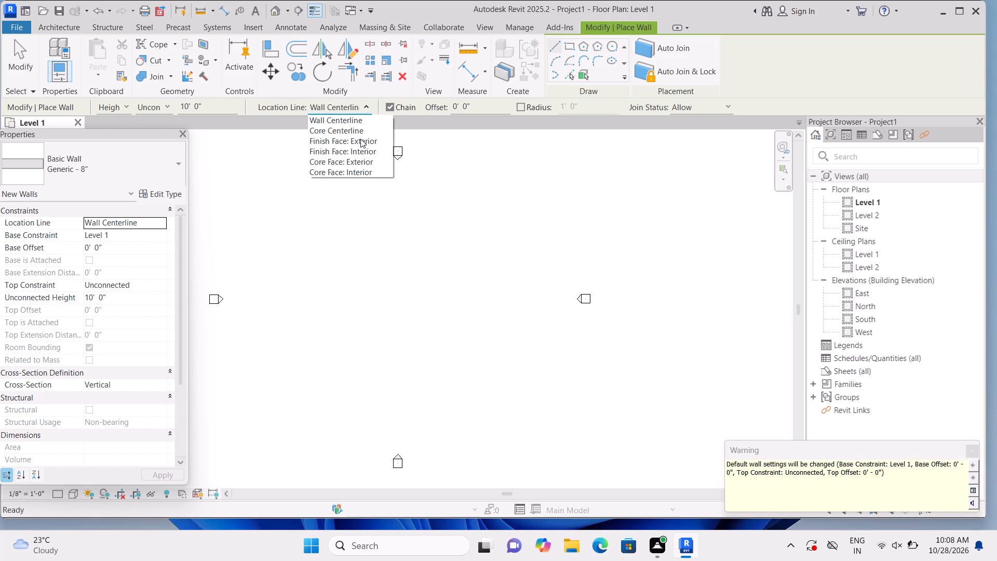
click(360, 139)
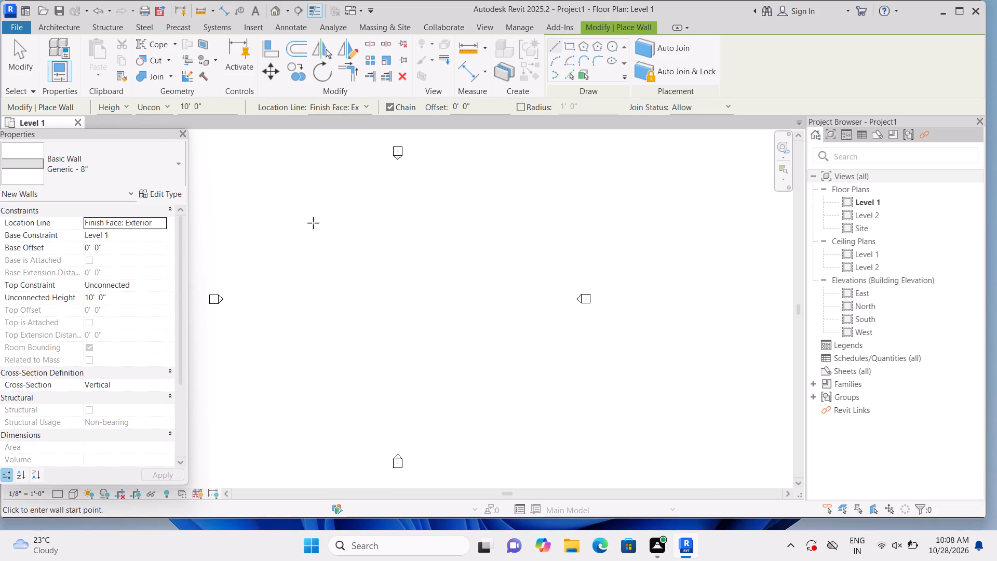
Duplicate the Generic - 8" basic wall type under the name 9".
click(80, 31)
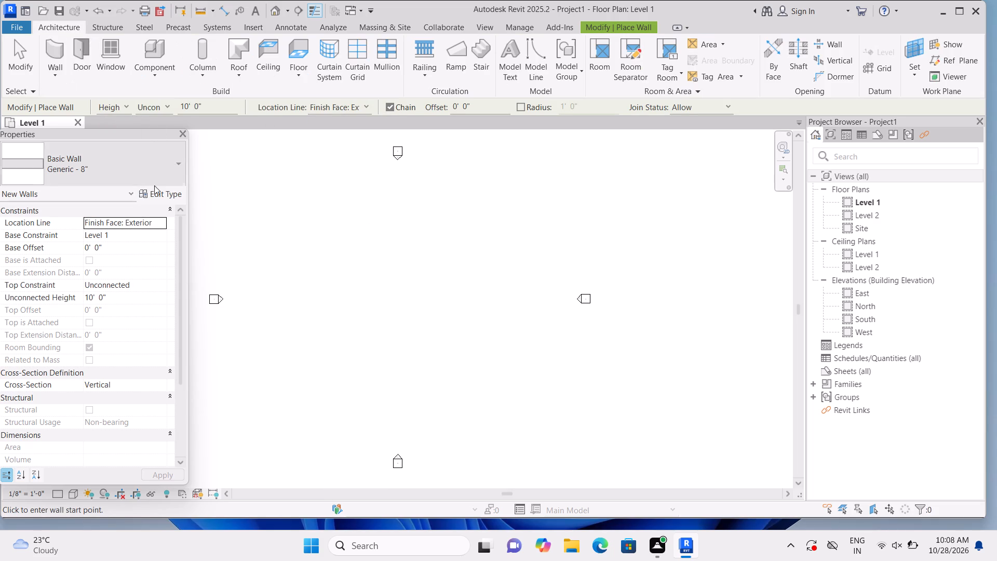
click(61, 51)
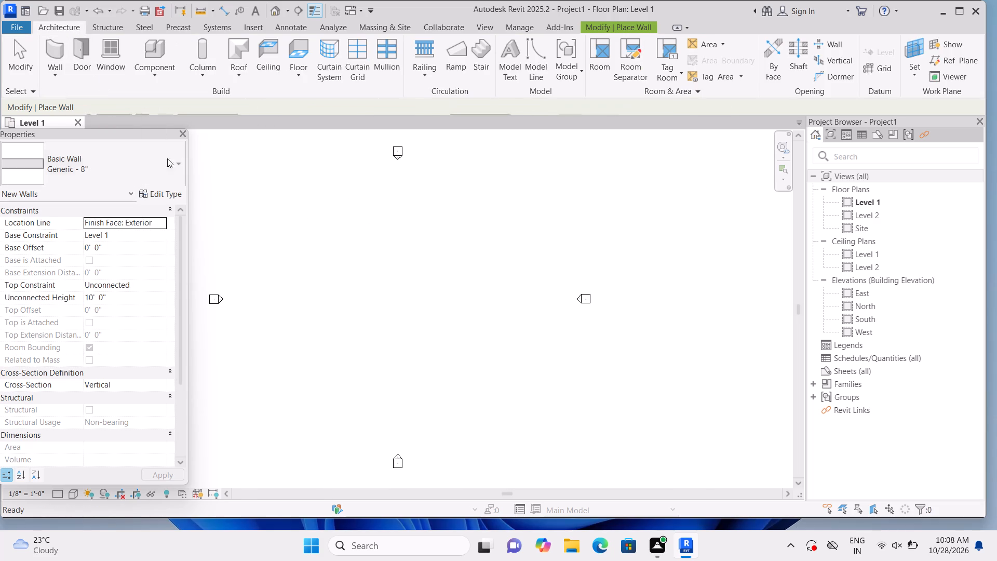
click(170, 196)
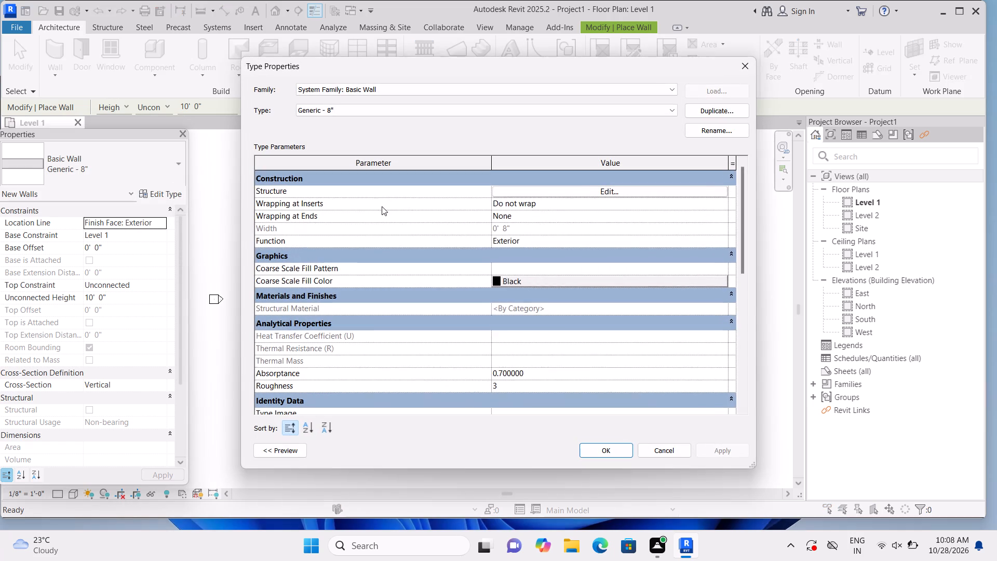
click(718, 105)
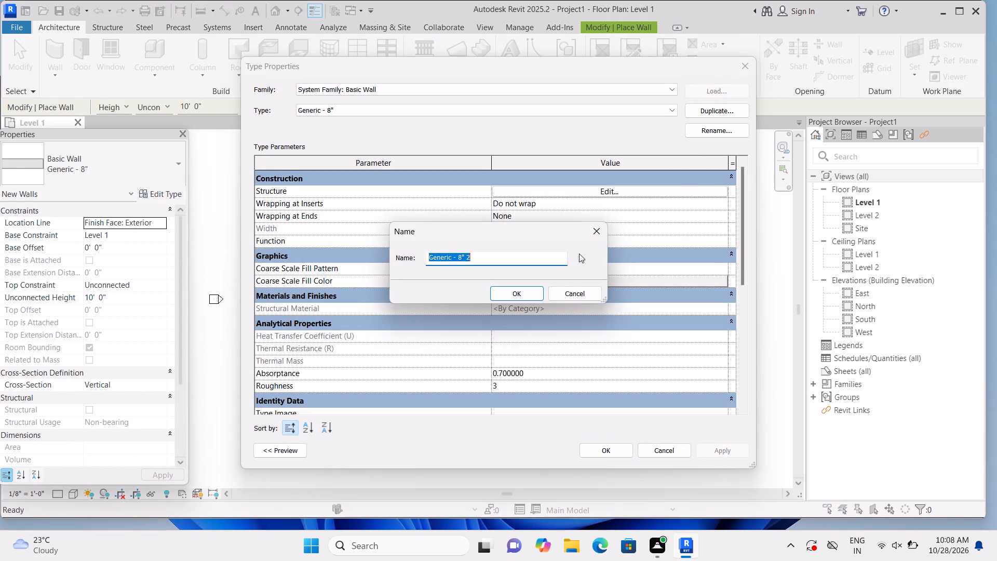
click(543, 253)
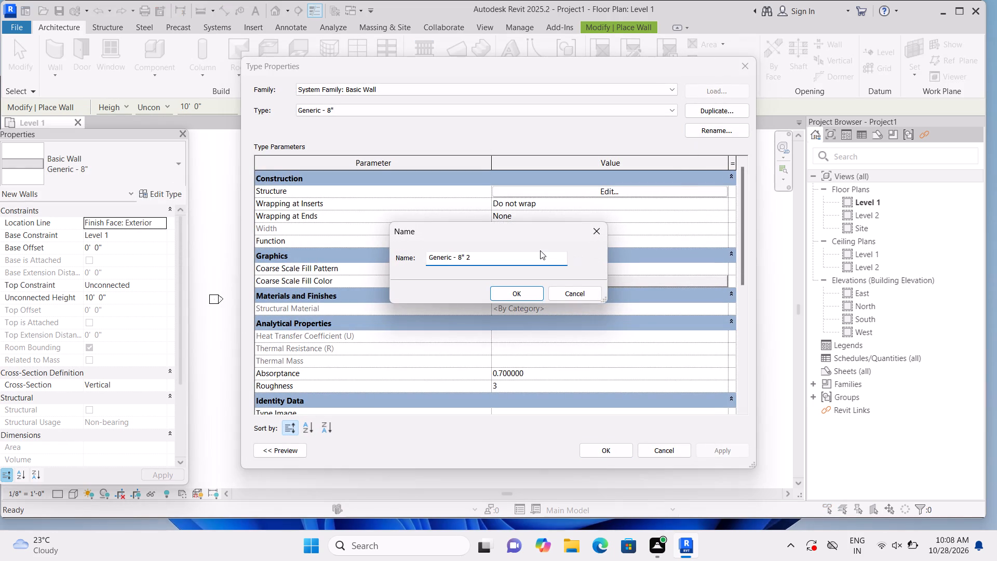
key(BackSpace)
key(BackSpace)
key(BackSpace)
key(BackSpace)
key(BackSpace)
key(BackSpace)
key(BackSpace)
key(BackSpace)
key(BackSpace)
key(BackSpace)
key(BackSpace)
key(BackSpace)
key(BackSpace)
key(BackSpace)
key(BackSpace)
key(BackSpace)
key(BackSpace)
key(BackSpace)
key(BackSpace)
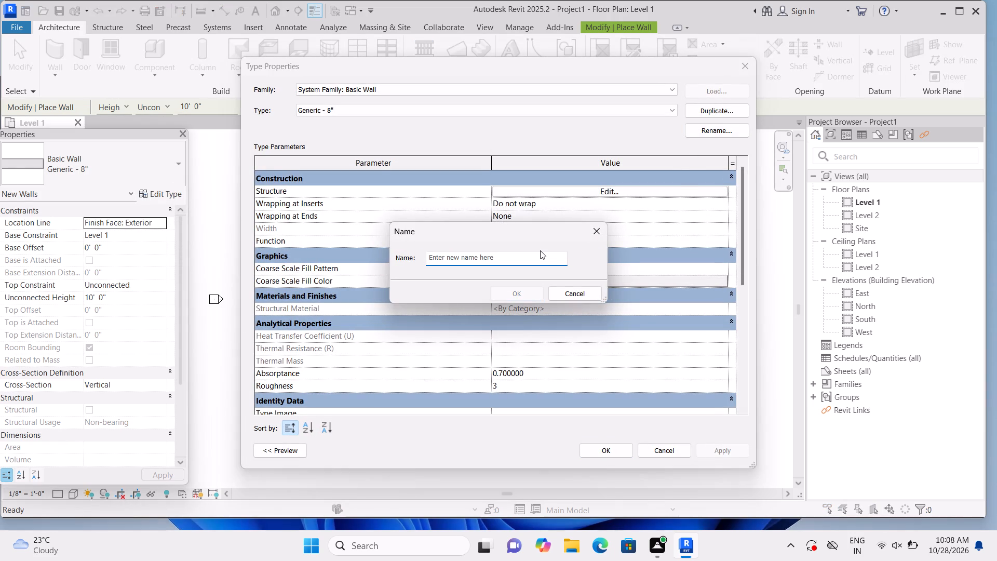
key(9)
key(shift+quotedbl)
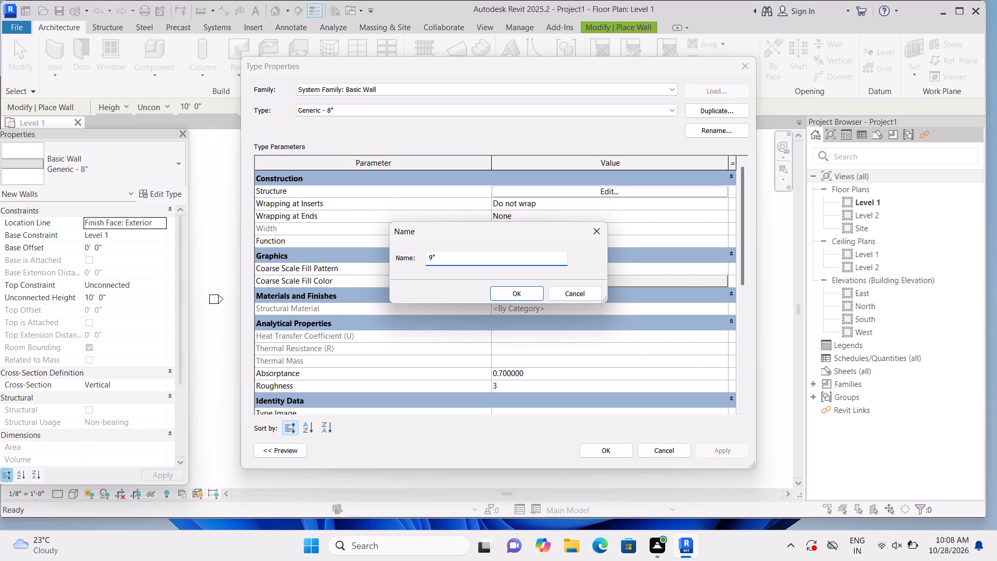
click(513, 303)
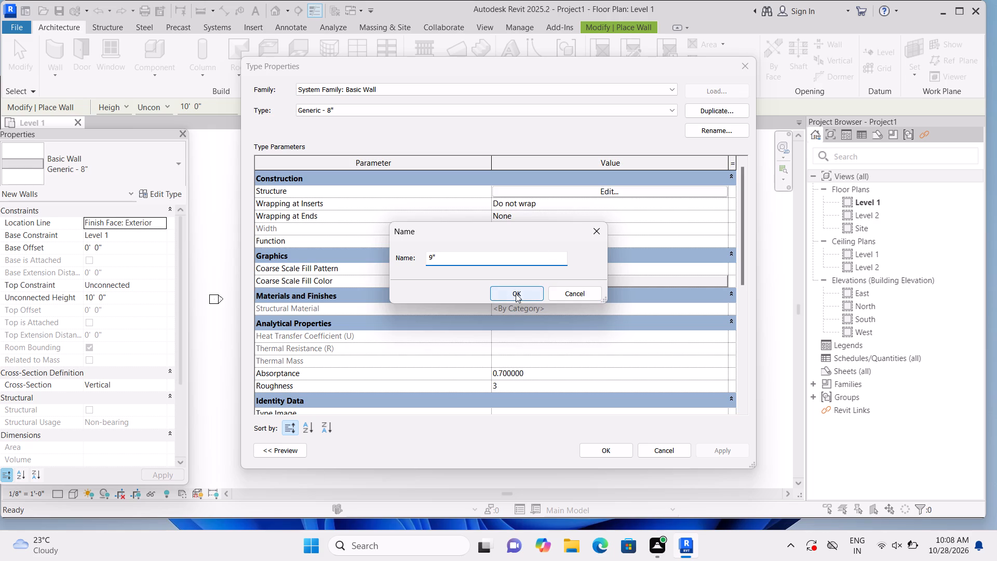
click(516, 293)
Set the structure layer thickness of the 9" wall type to 9" and apply the type changes.
click(607, 187)
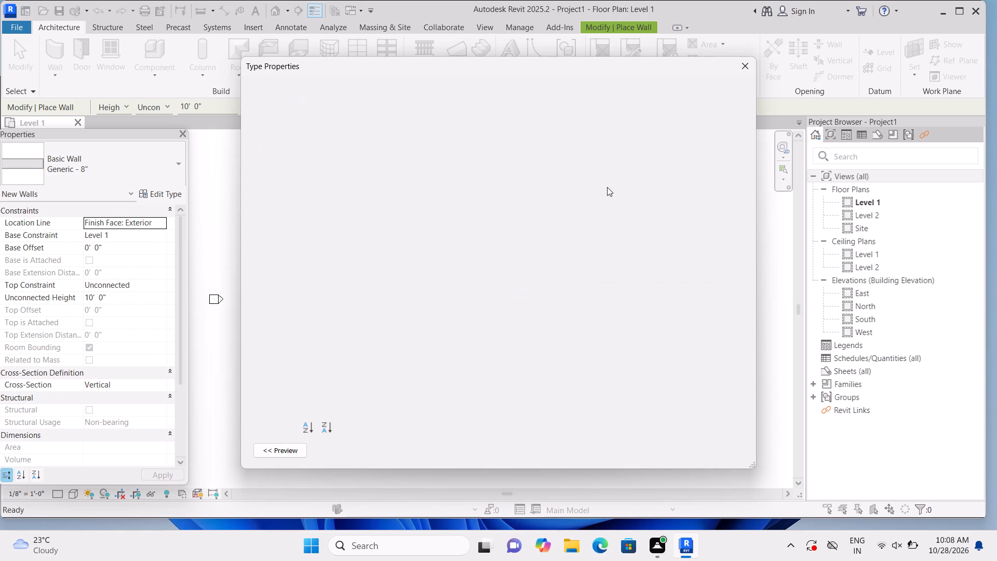
click(511, 193)
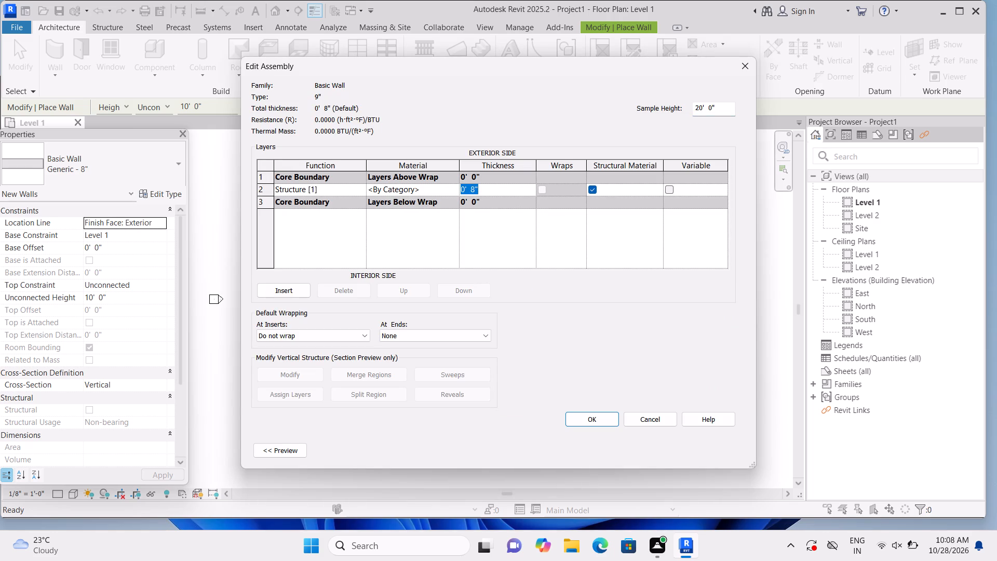
key(BackSpace)
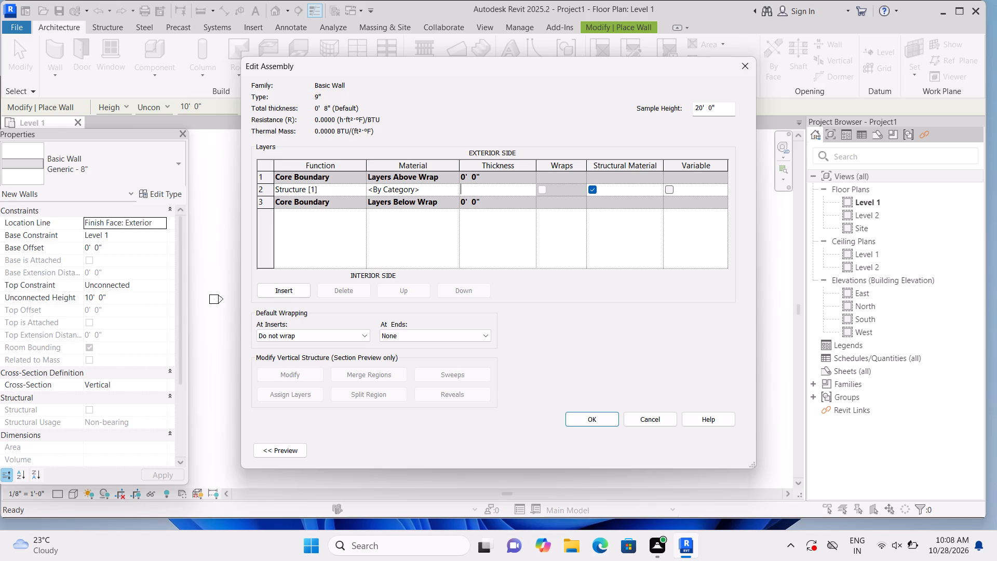
text(9")
key(Return)
click(580, 416)
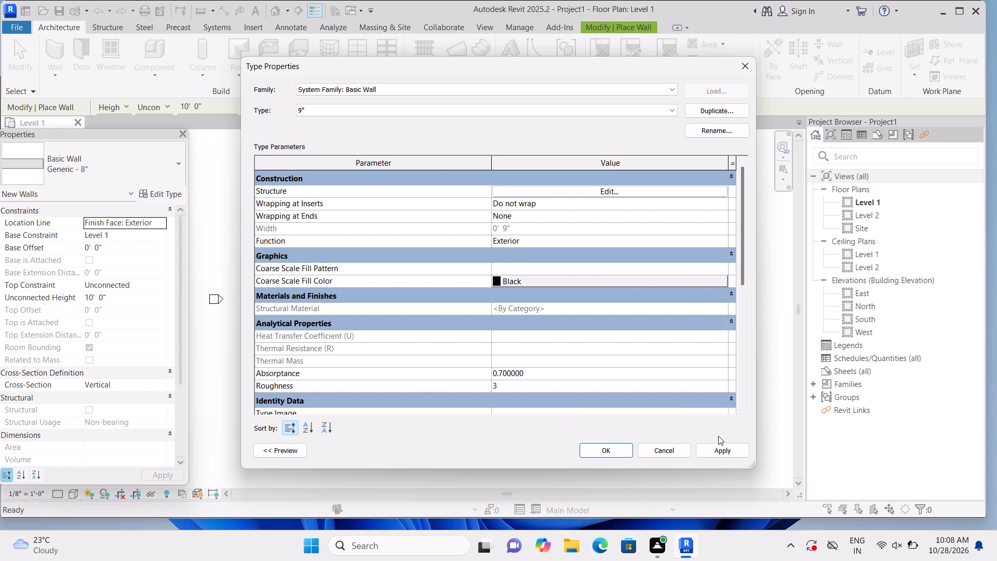
click(719, 452)
click(612, 451)
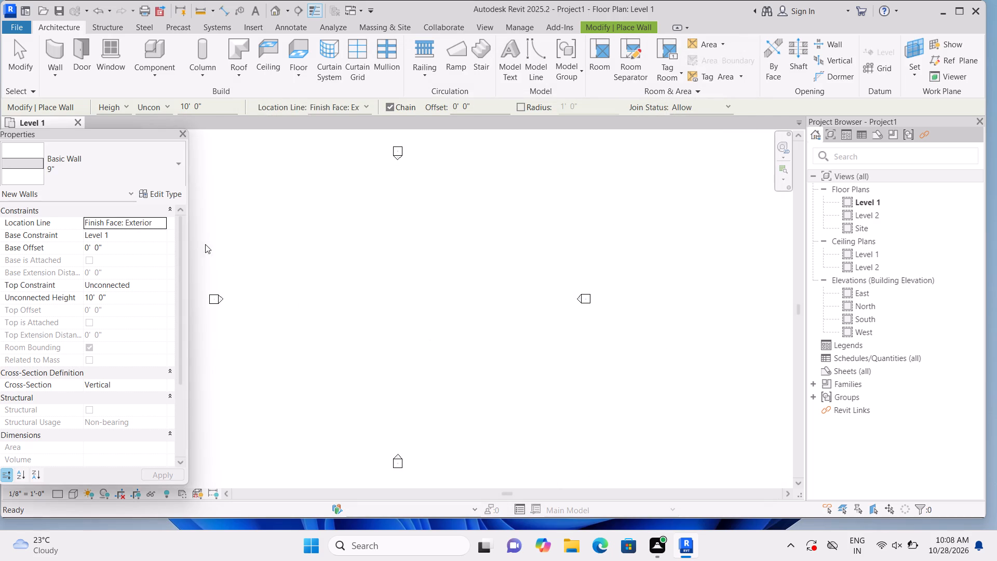
Duplicate the 9" wall type under the name 4.5".
click(161, 193)
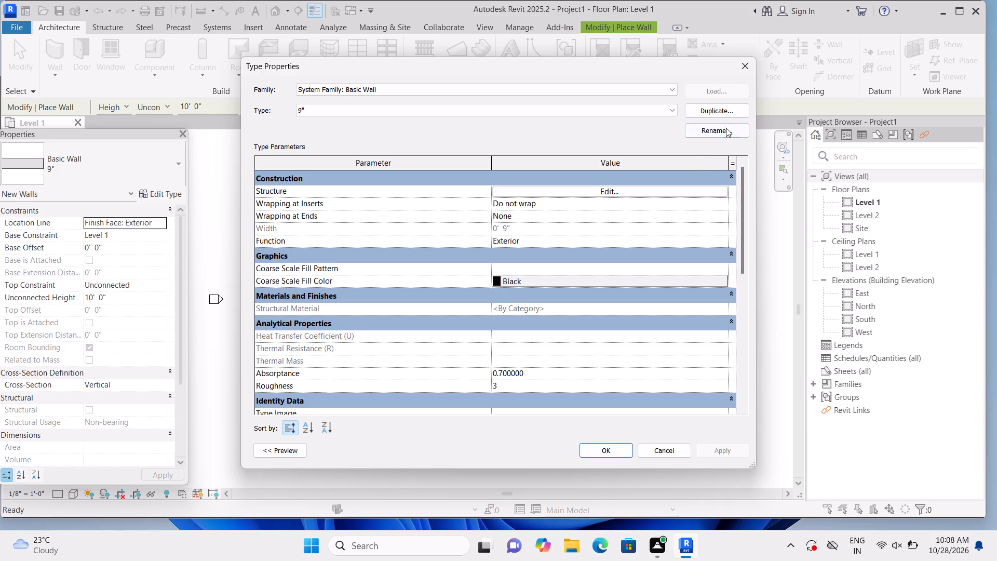
click(726, 109)
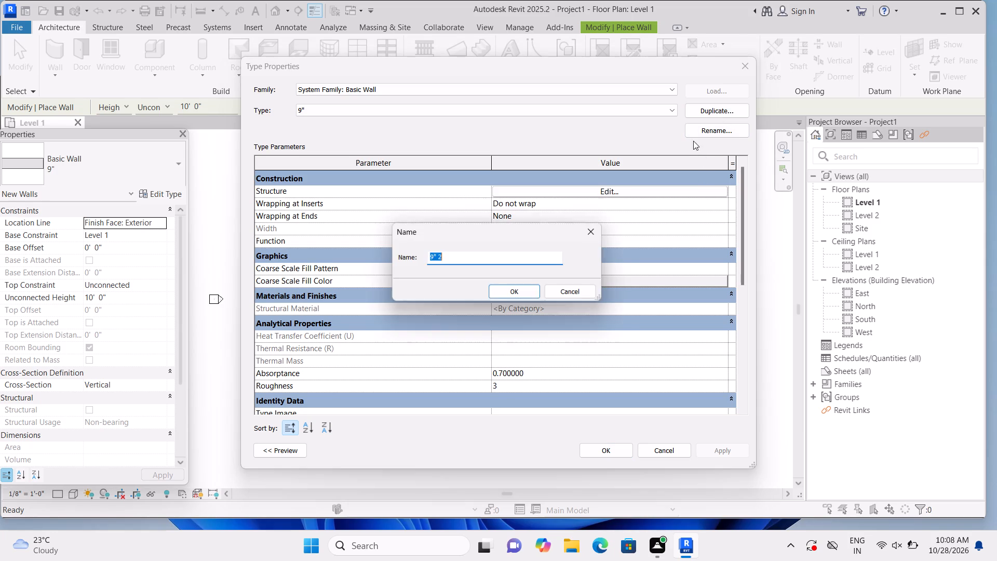
click(534, 260)
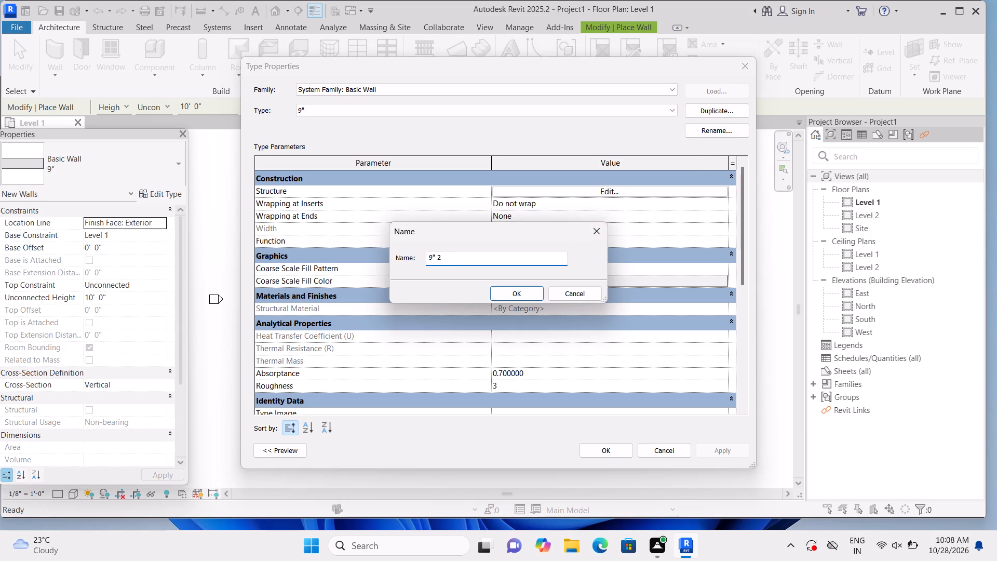
key(BackSpace)
key(BackSpace)
key(BackSpace)
key(BackSpace)
key(BackSpace)
key(BackSpace)
key(BackSpace)
key(BackSpace)
text(4.5")
click(519, 292)
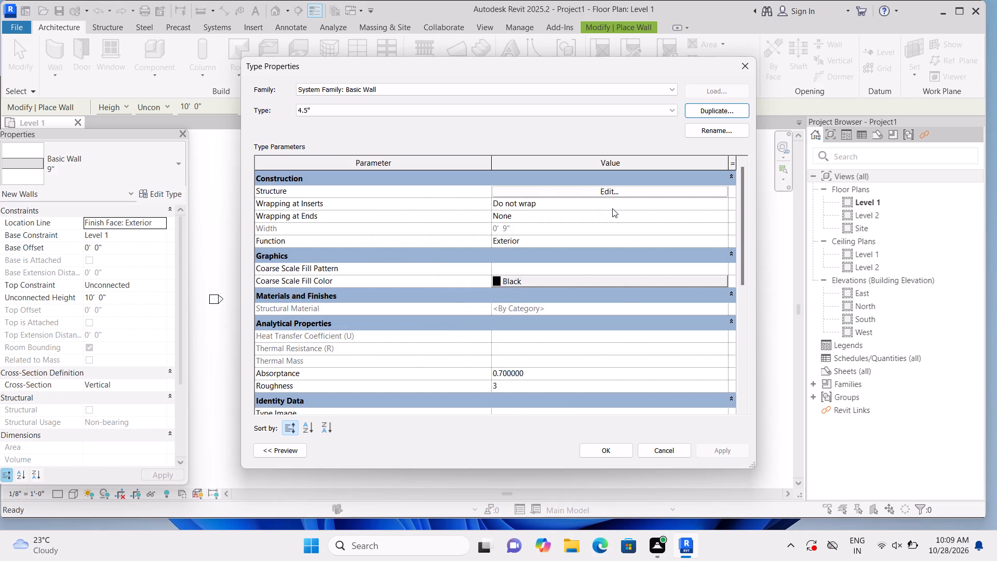
Set the structure layer thickness of the 4.5" wall type to 4.5" and apply the type changes.
click(608, 190)
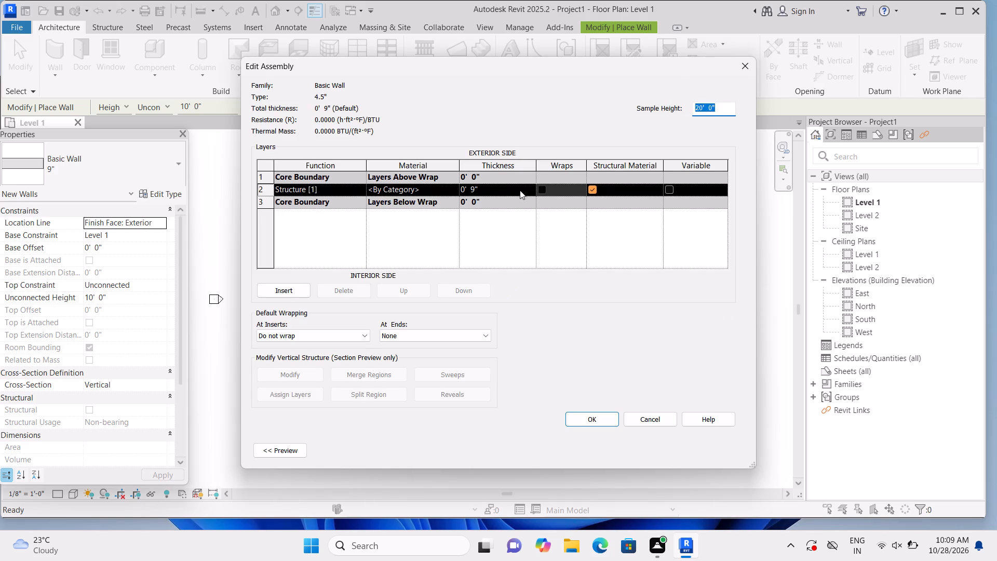
click(518, 189)
key(BackSpace)
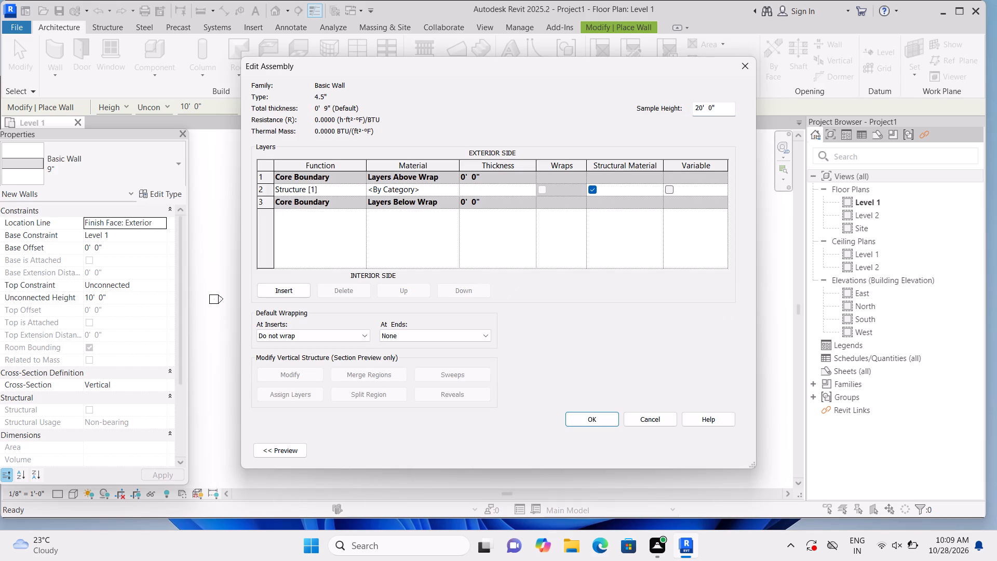
text(4.5")
key(Return)
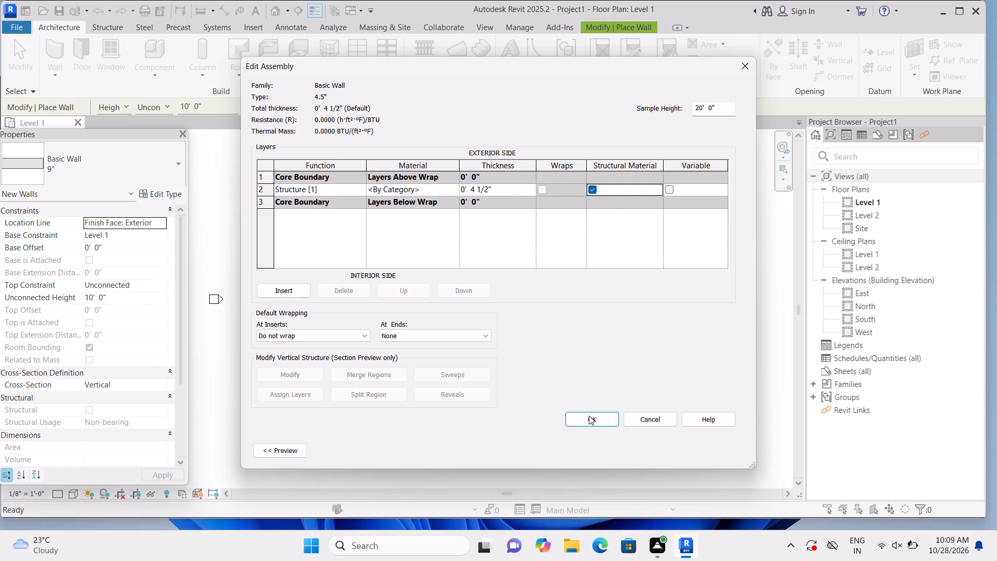
click(590, 420)
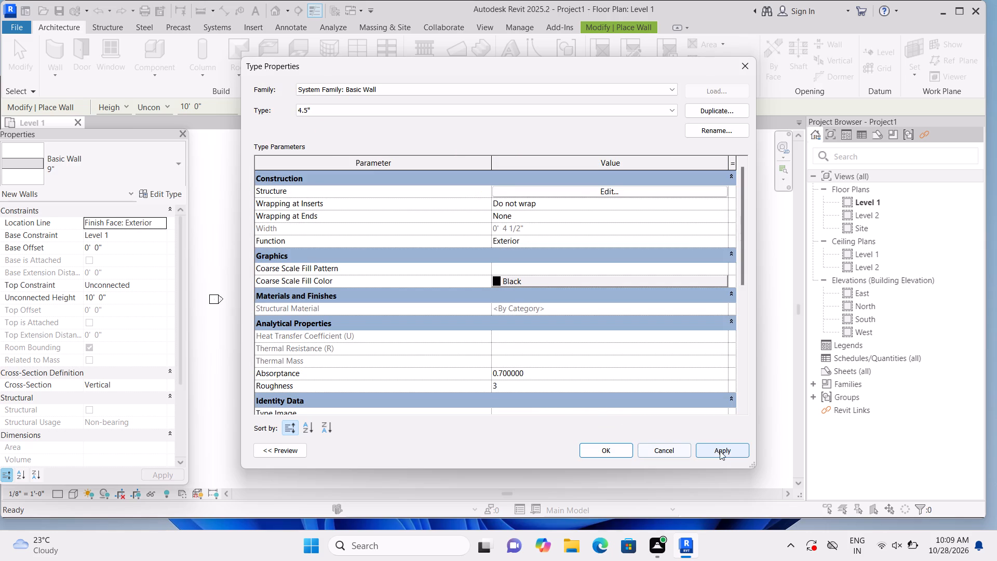
click(719, 450)
click(608, 442)
click(608, 448)
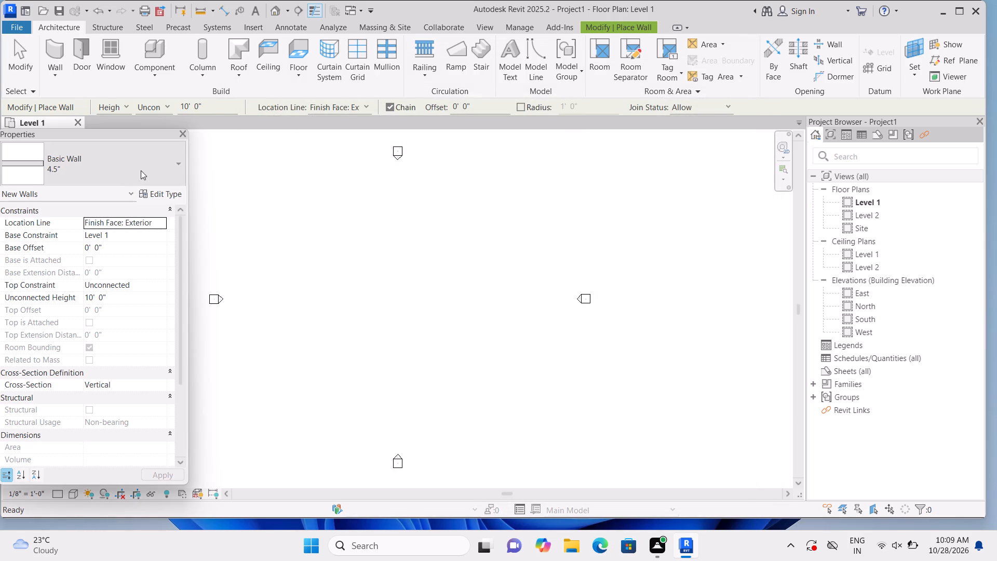
Choose the 9" basic wall type for the walls about to be drawn.
click(177, 165)
scroll(134, 240, up, 1)
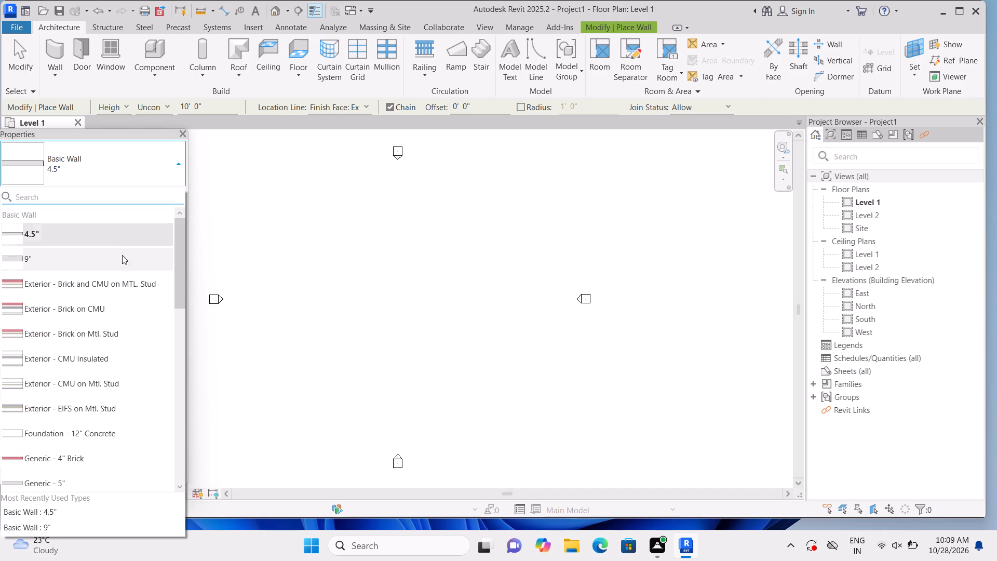
click(122, 256)
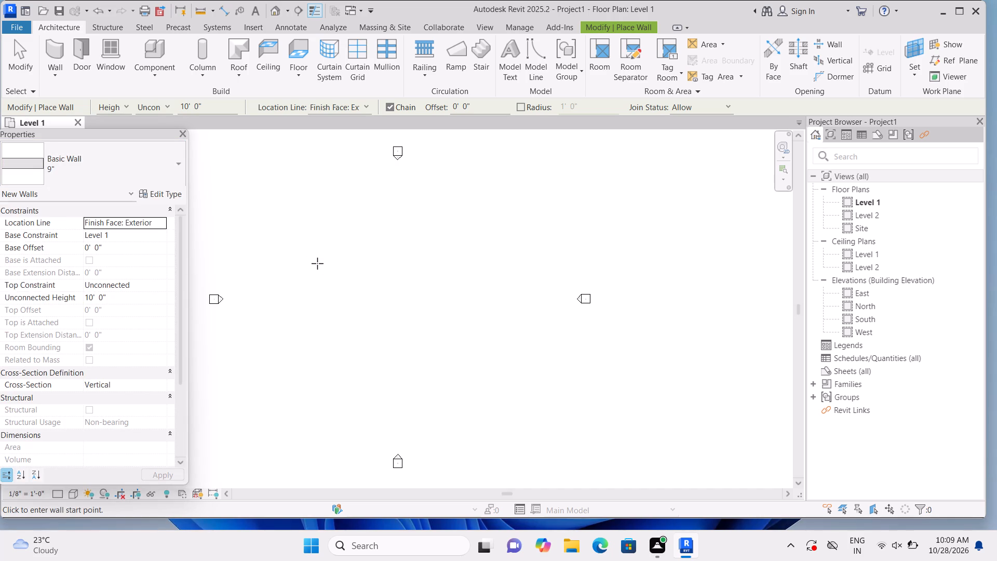
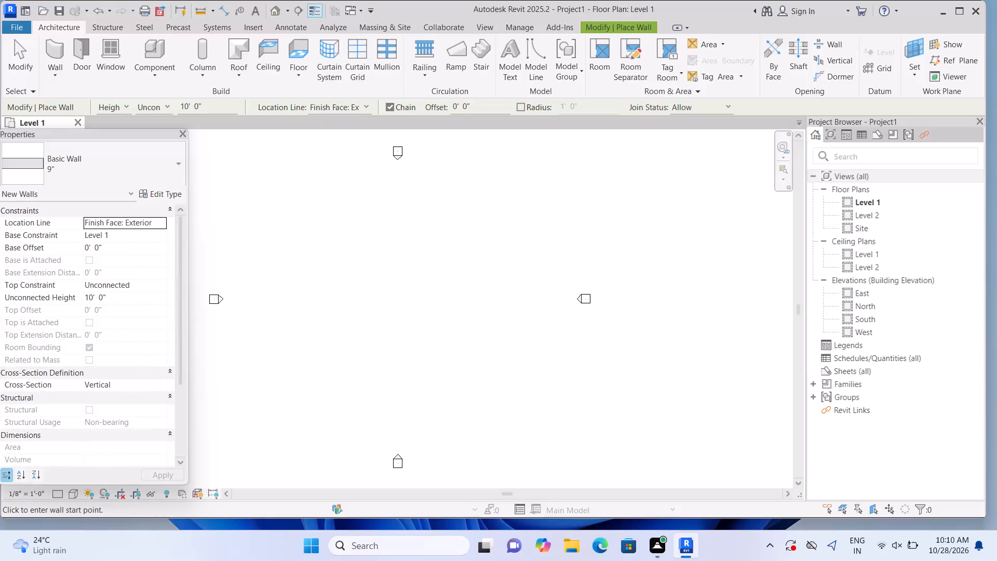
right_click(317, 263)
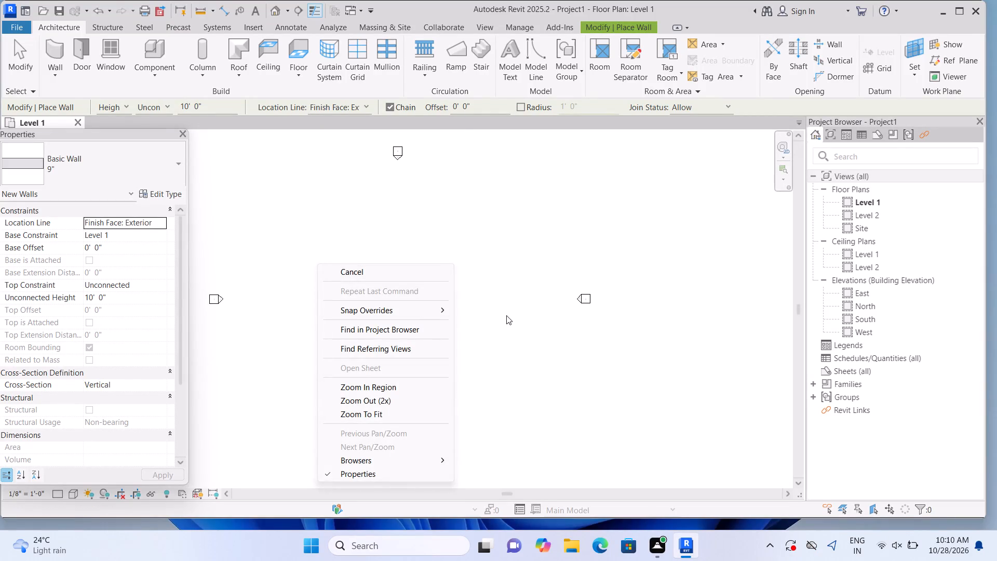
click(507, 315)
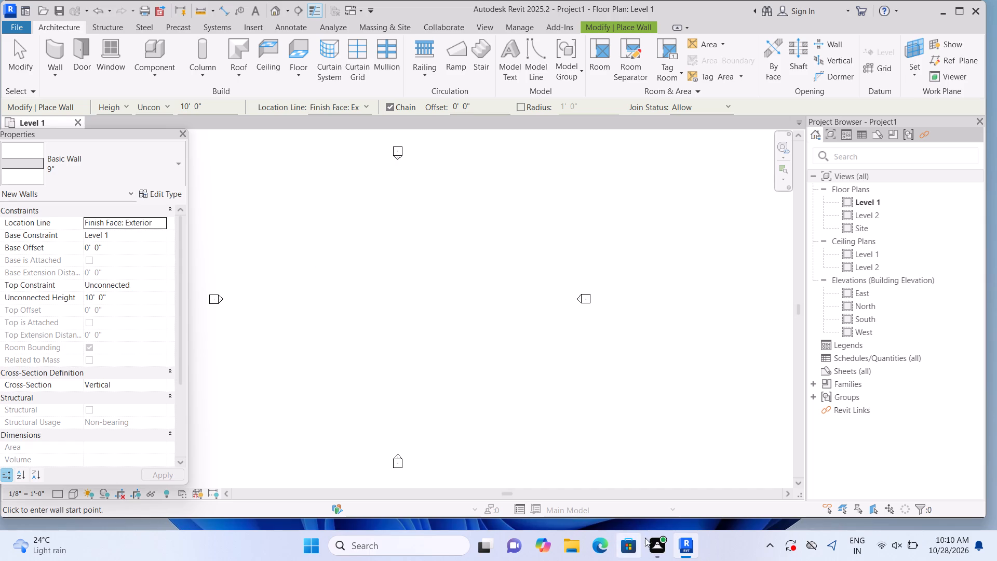
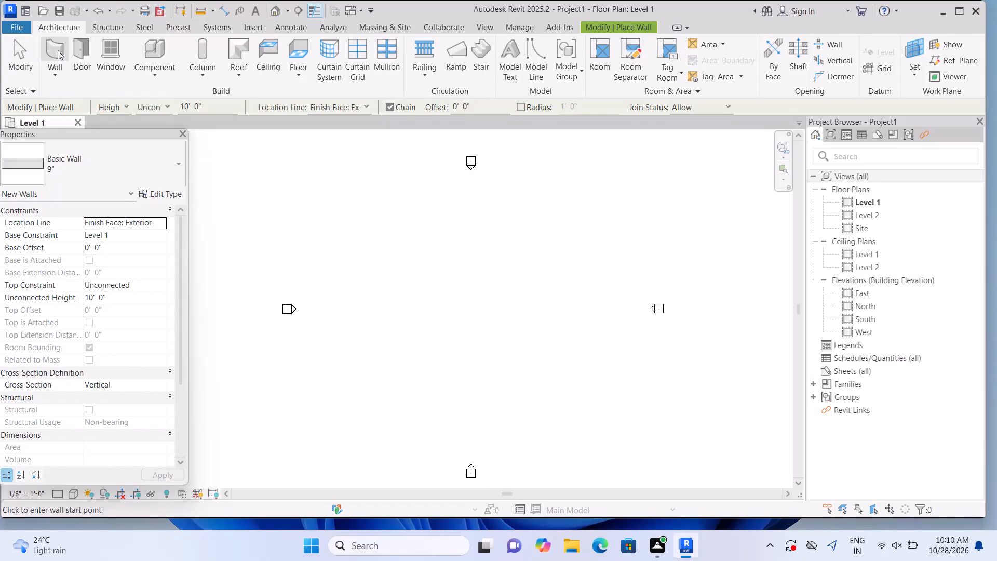
Draw the first two exterior walls with the 9" type: a 45' south wall and a 35' east wall.
click(58, 50)
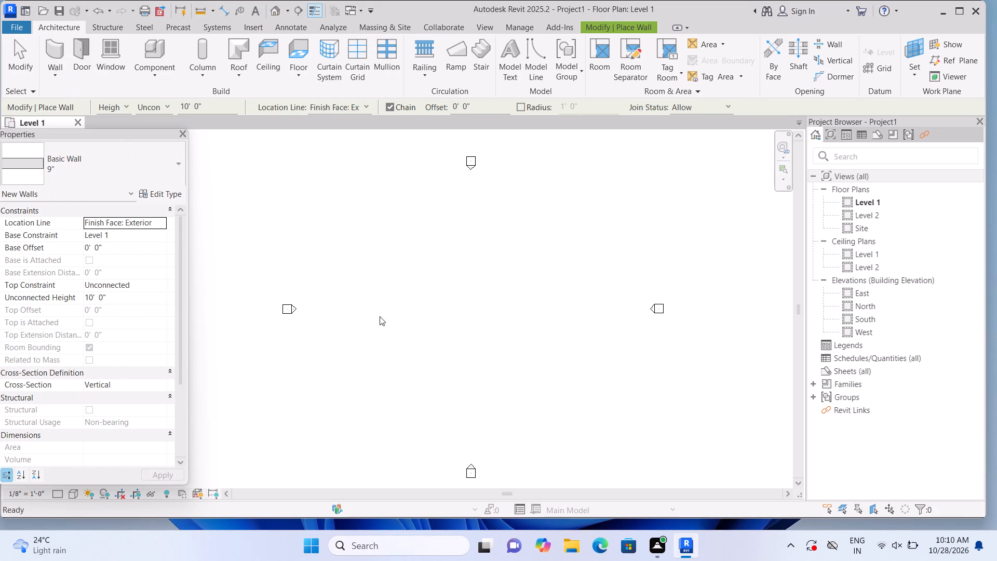
click(53, 50)
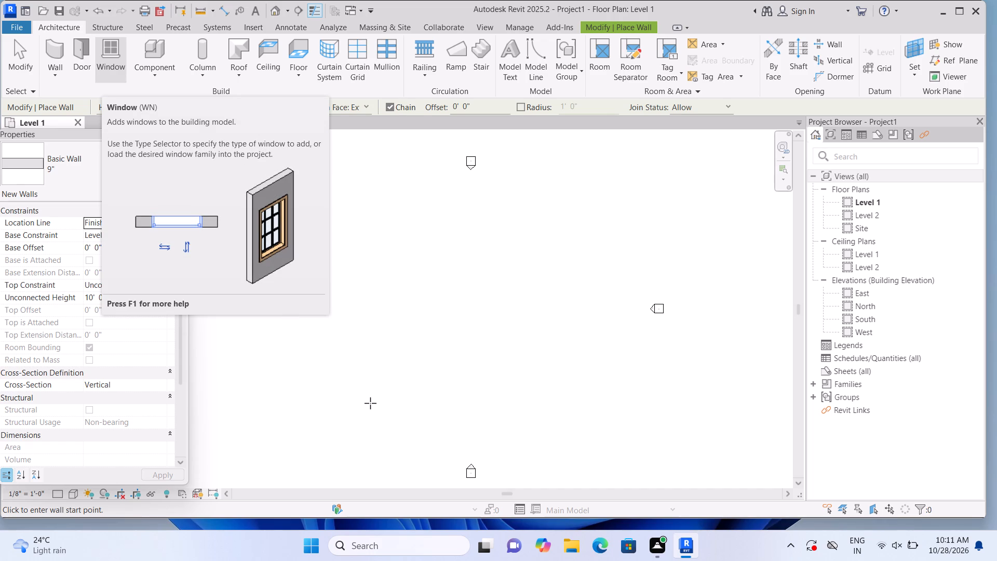
click(345, 396)
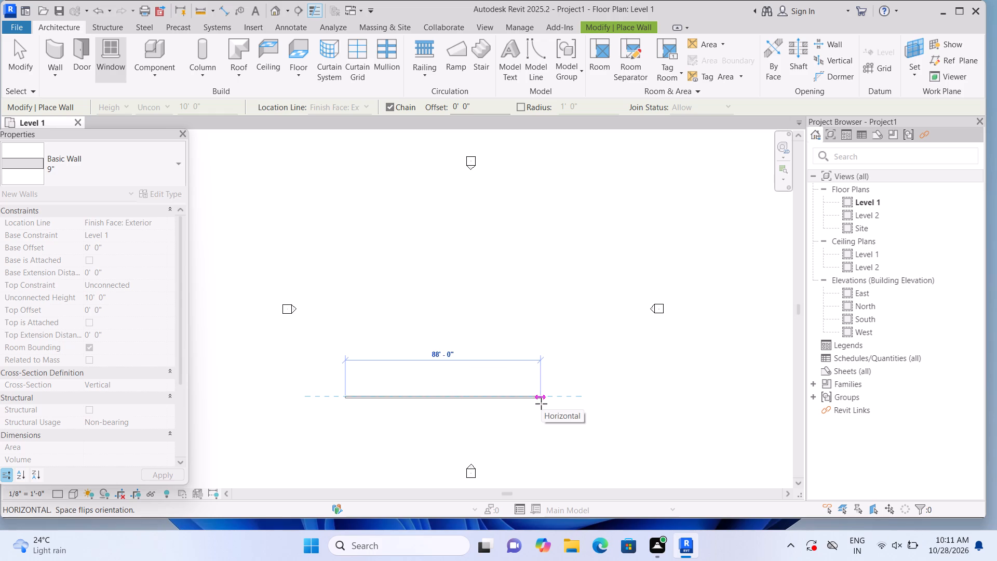
text(45')
key(Return)
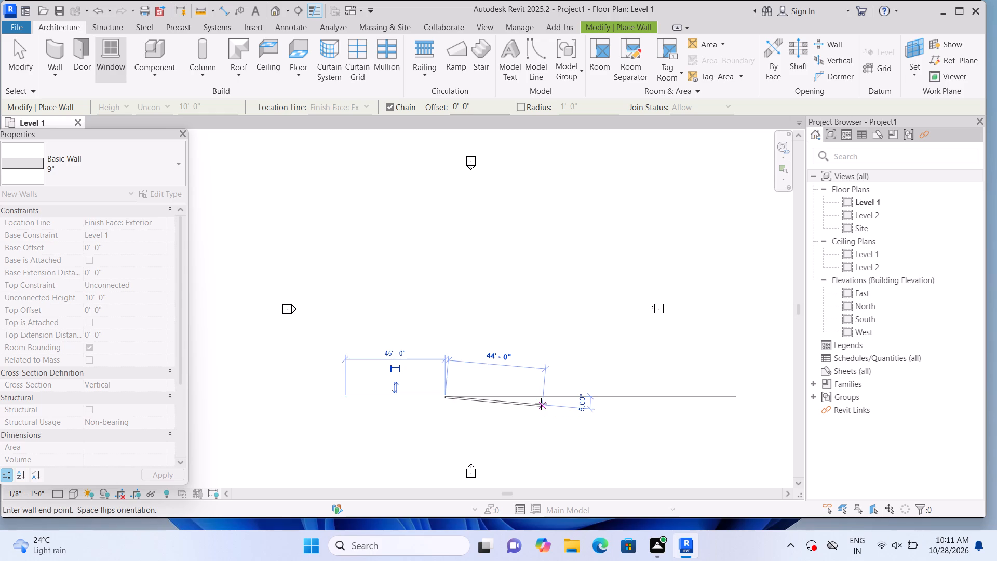
scroll(397, 301, up, 1)
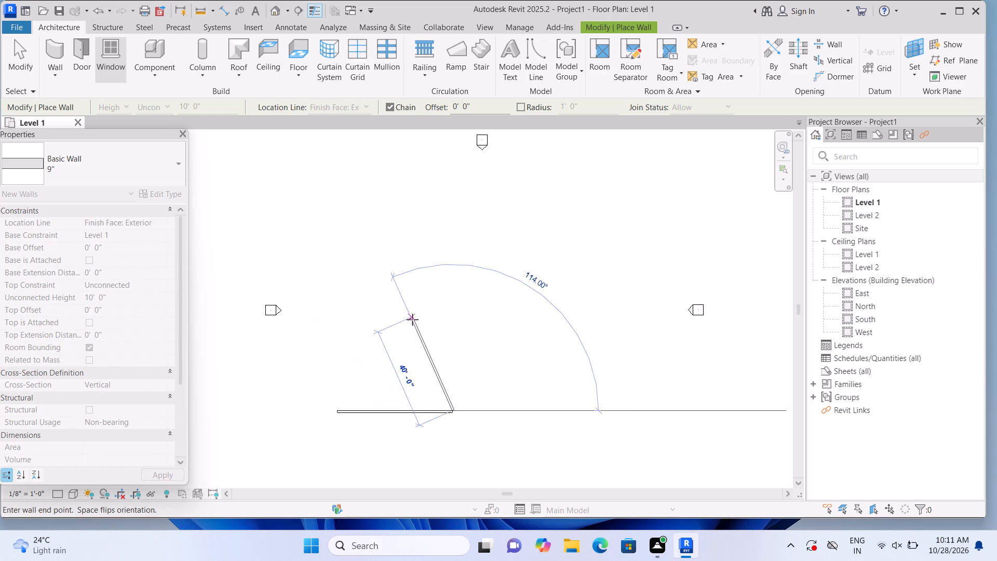
scroll(413, 320, up, 2)
middle_drag(449, 345, 508, 332)
scroll(505, 326, up, 1)
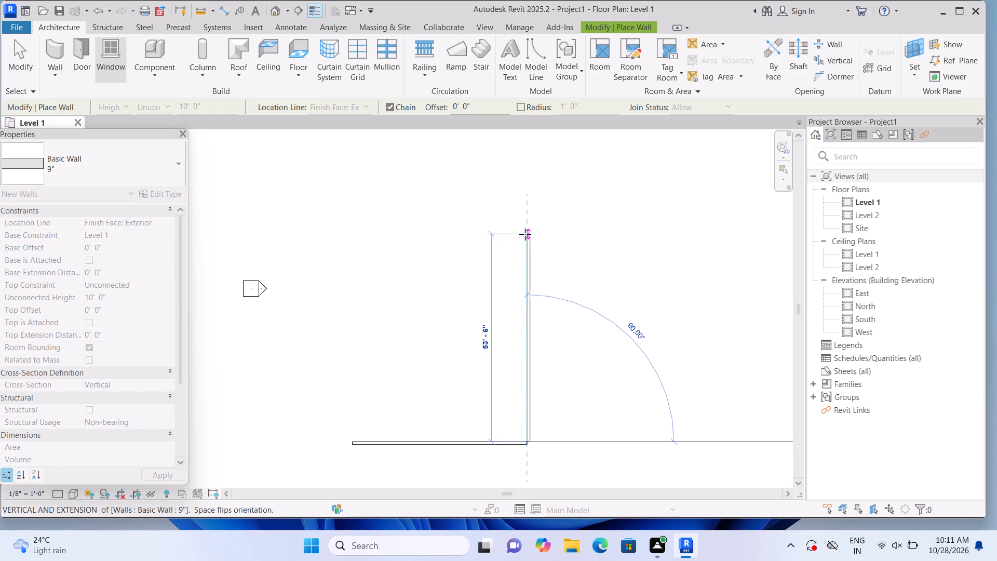
text(35')
key(Return)
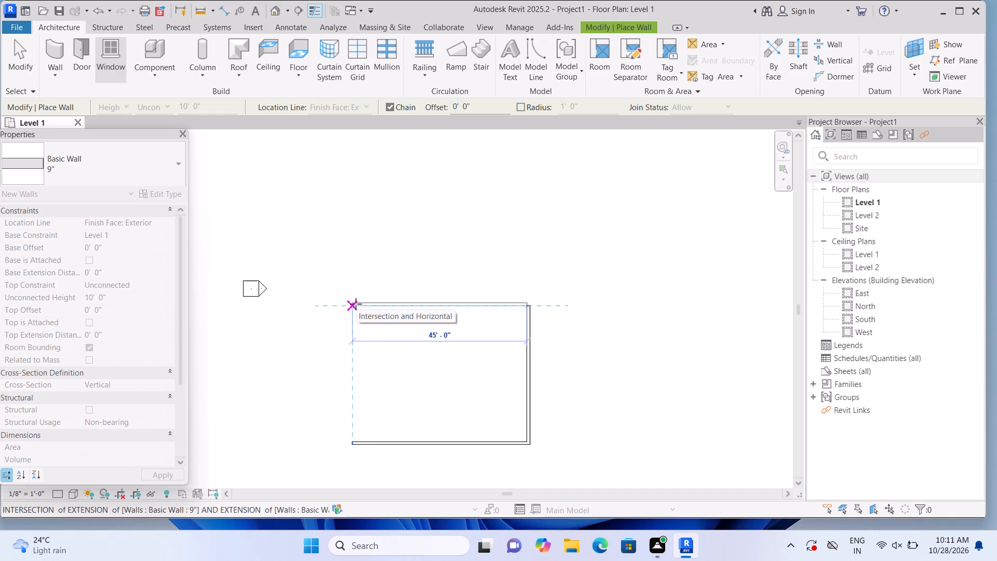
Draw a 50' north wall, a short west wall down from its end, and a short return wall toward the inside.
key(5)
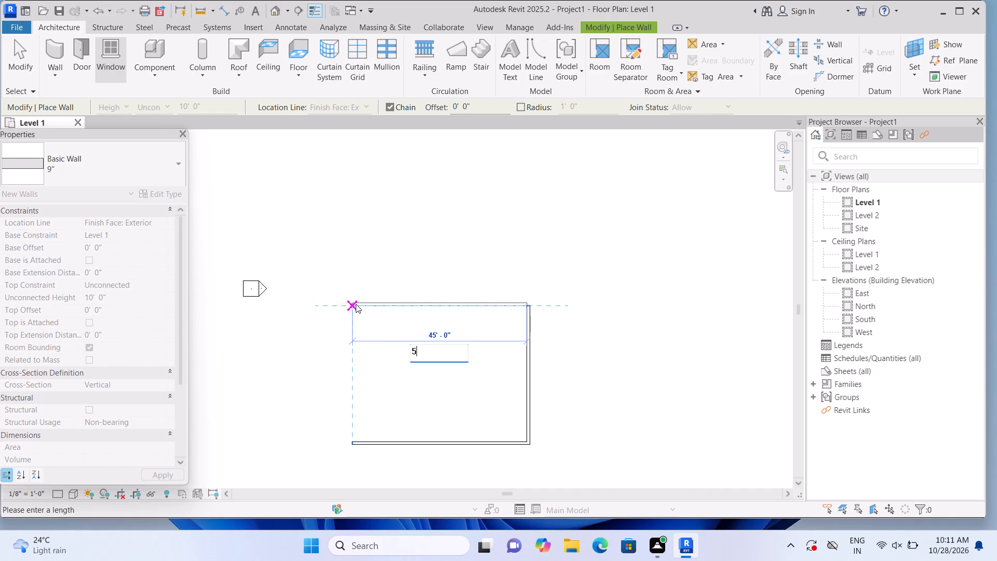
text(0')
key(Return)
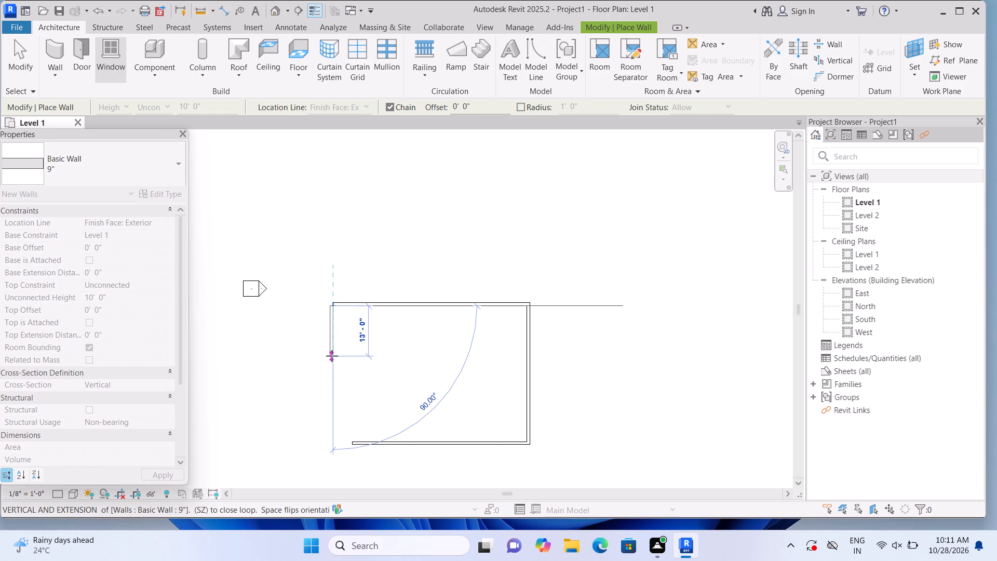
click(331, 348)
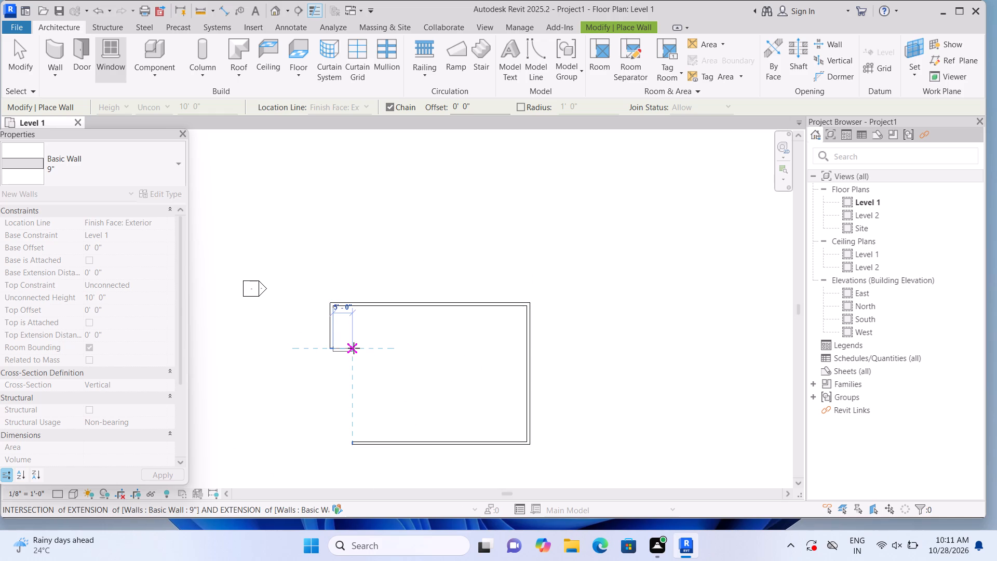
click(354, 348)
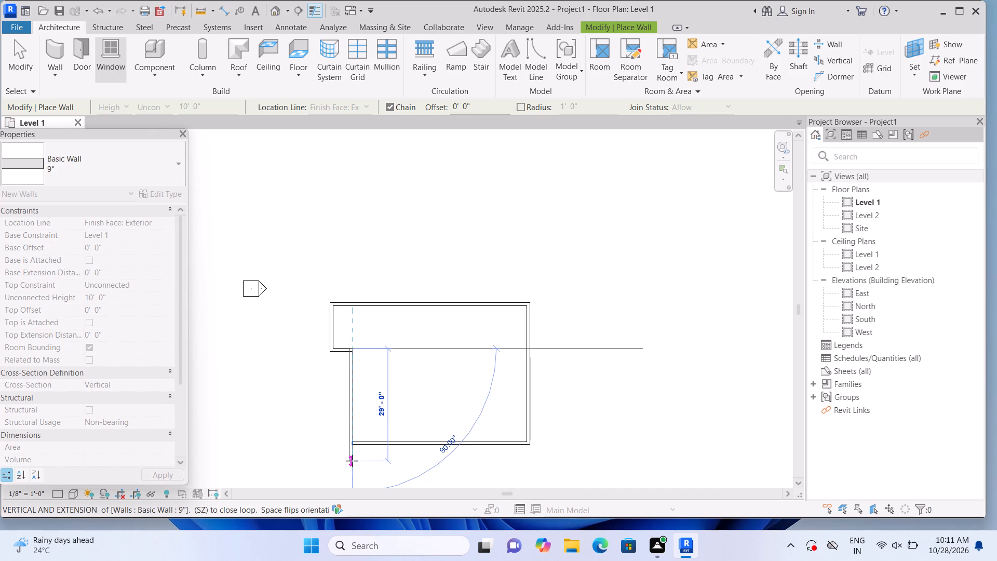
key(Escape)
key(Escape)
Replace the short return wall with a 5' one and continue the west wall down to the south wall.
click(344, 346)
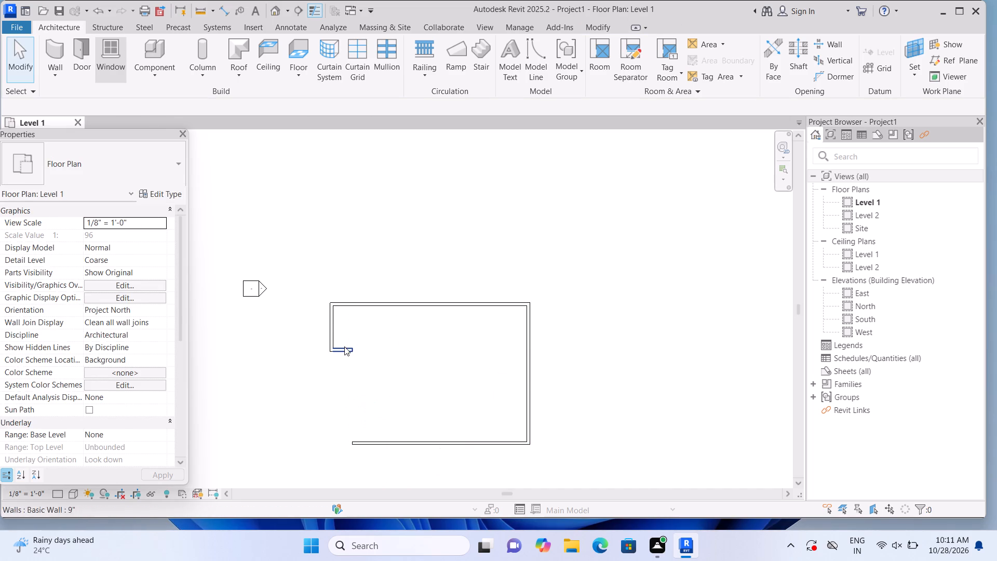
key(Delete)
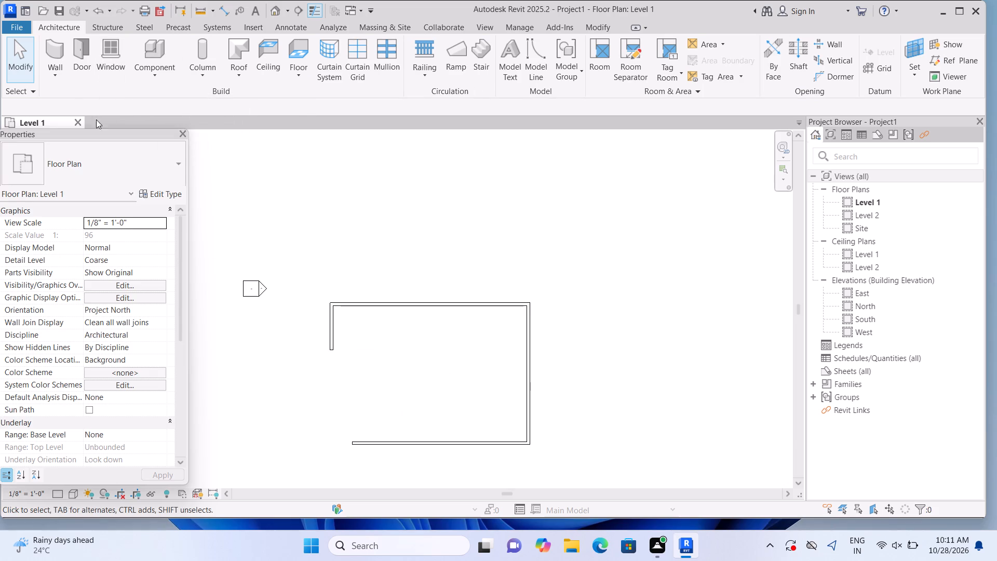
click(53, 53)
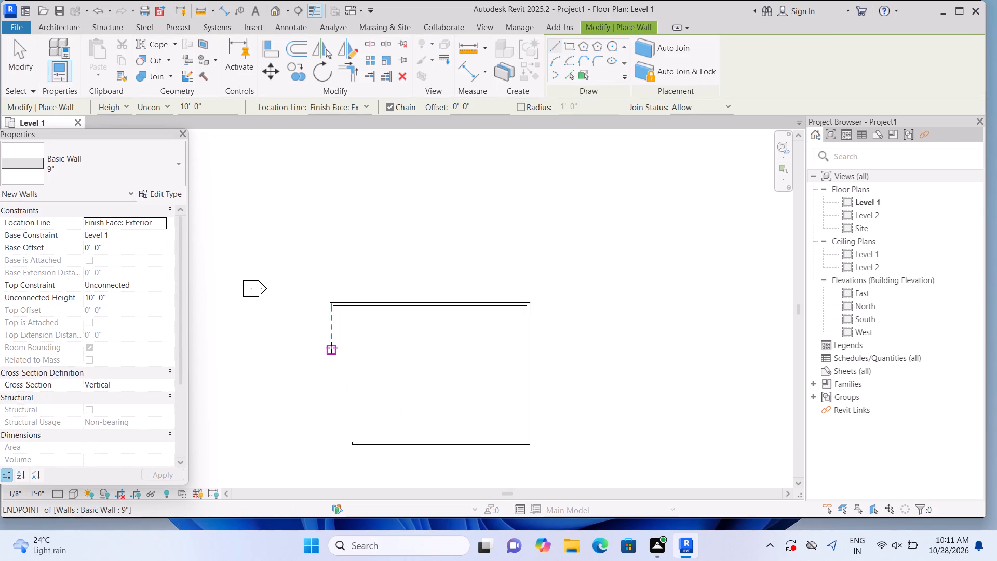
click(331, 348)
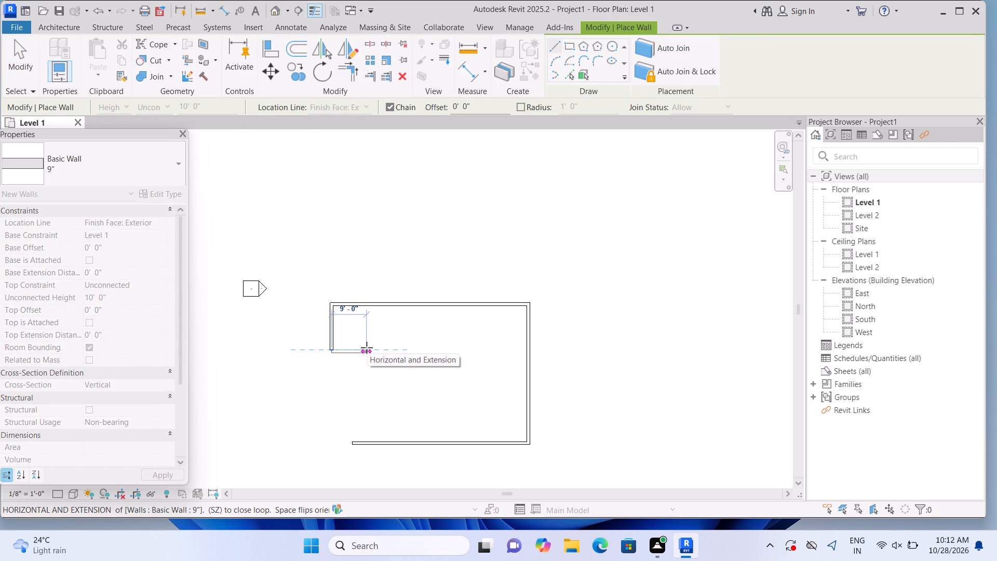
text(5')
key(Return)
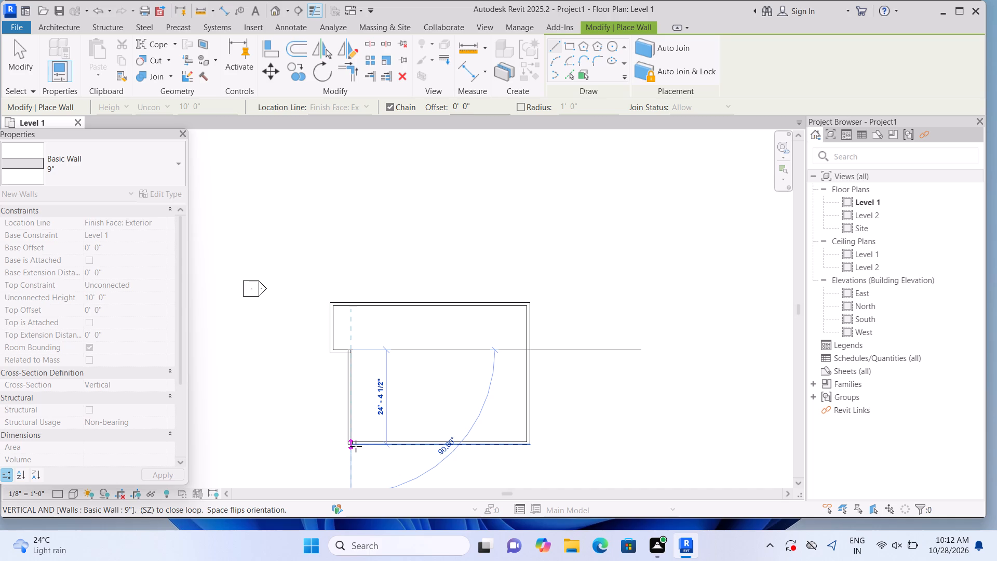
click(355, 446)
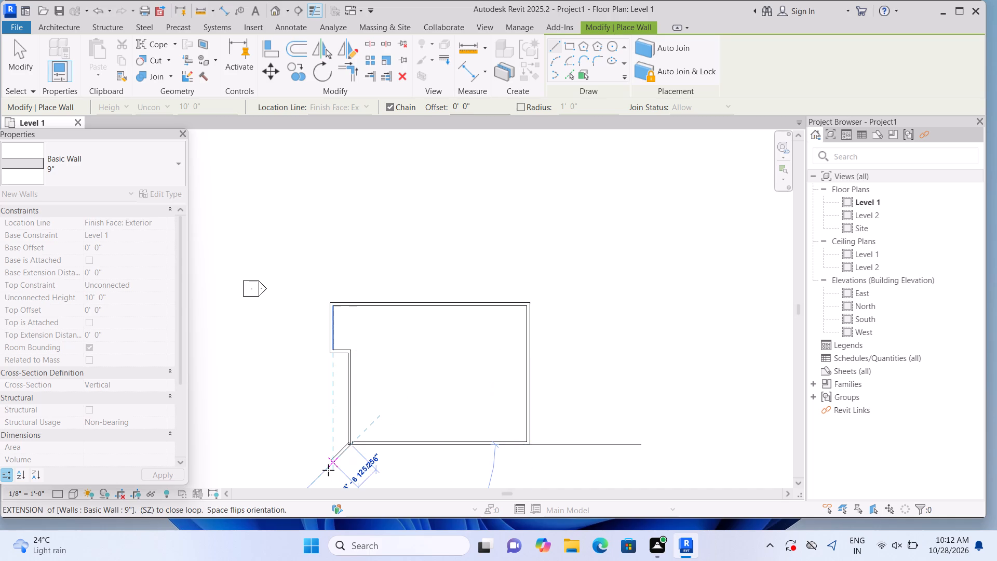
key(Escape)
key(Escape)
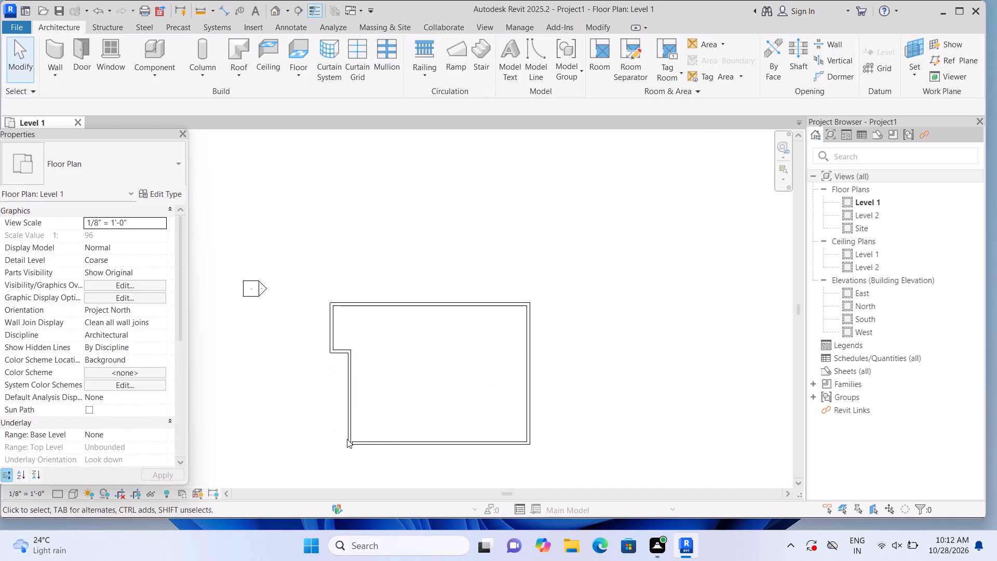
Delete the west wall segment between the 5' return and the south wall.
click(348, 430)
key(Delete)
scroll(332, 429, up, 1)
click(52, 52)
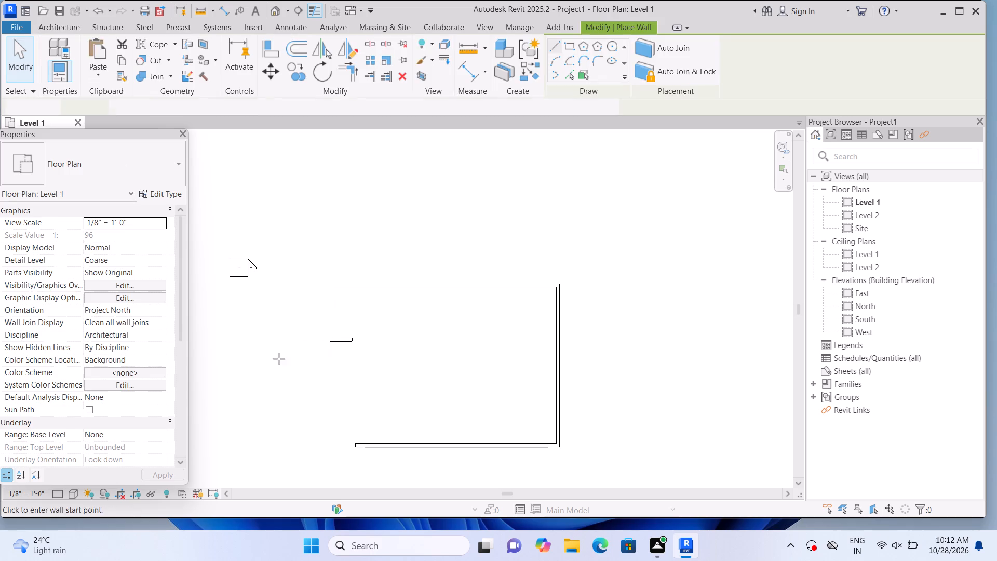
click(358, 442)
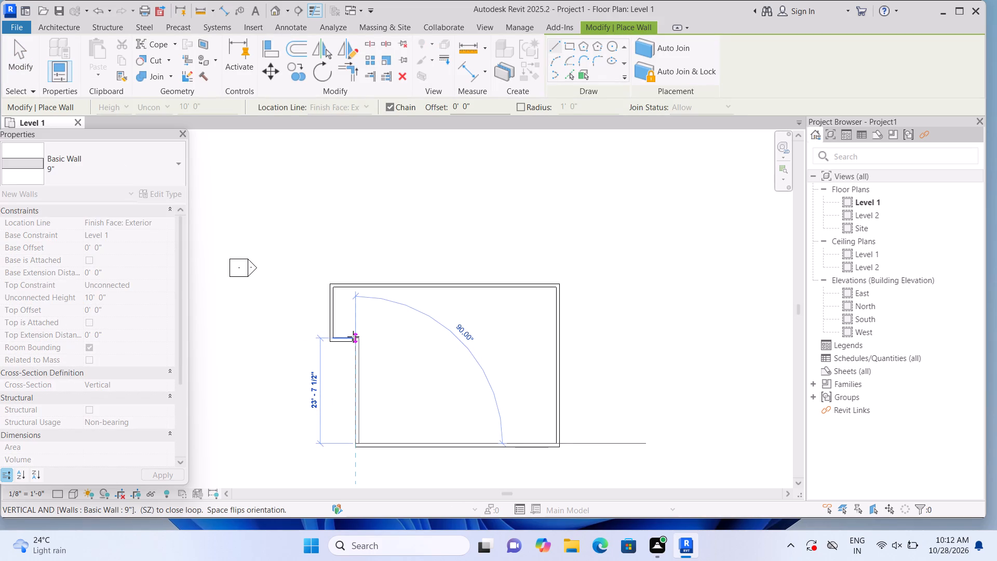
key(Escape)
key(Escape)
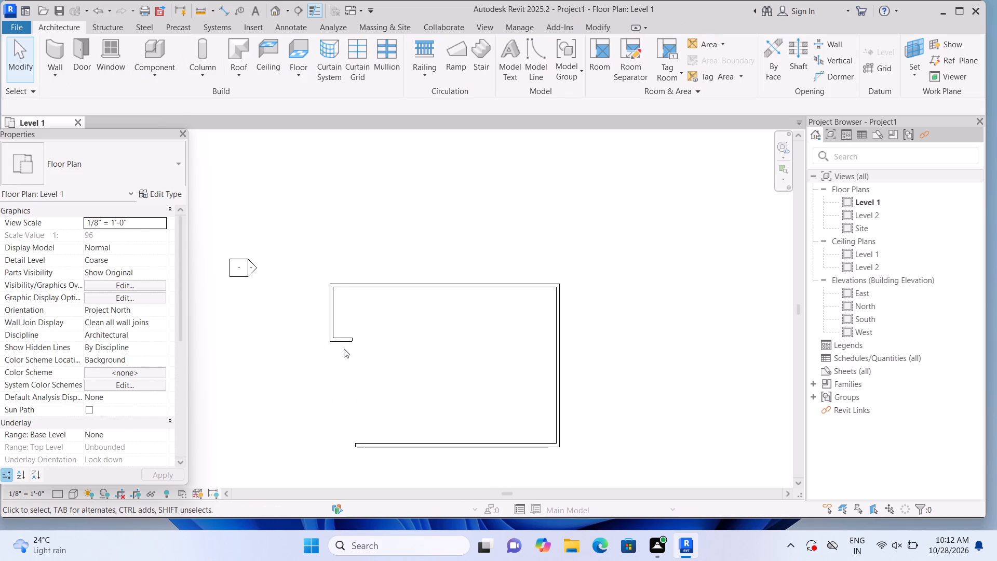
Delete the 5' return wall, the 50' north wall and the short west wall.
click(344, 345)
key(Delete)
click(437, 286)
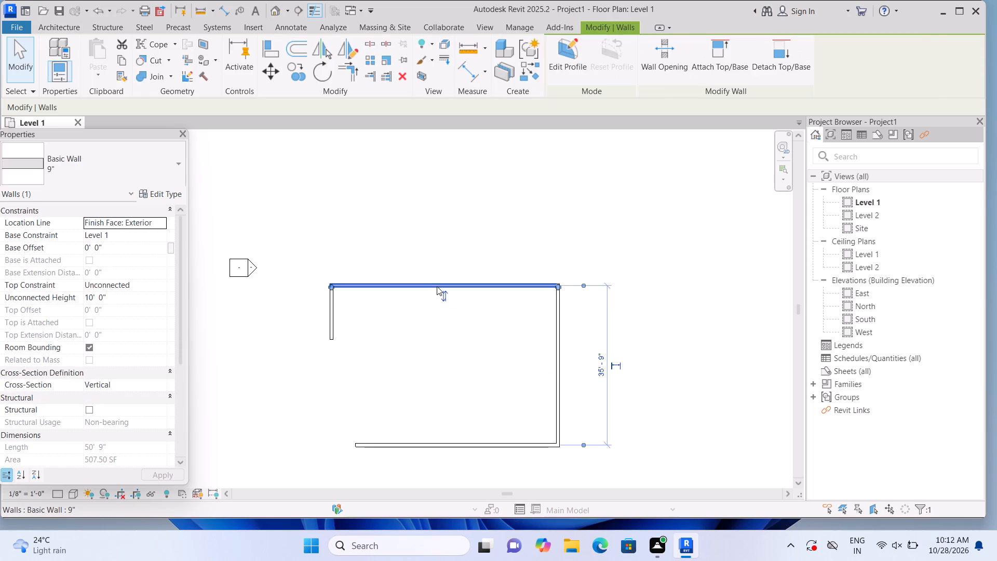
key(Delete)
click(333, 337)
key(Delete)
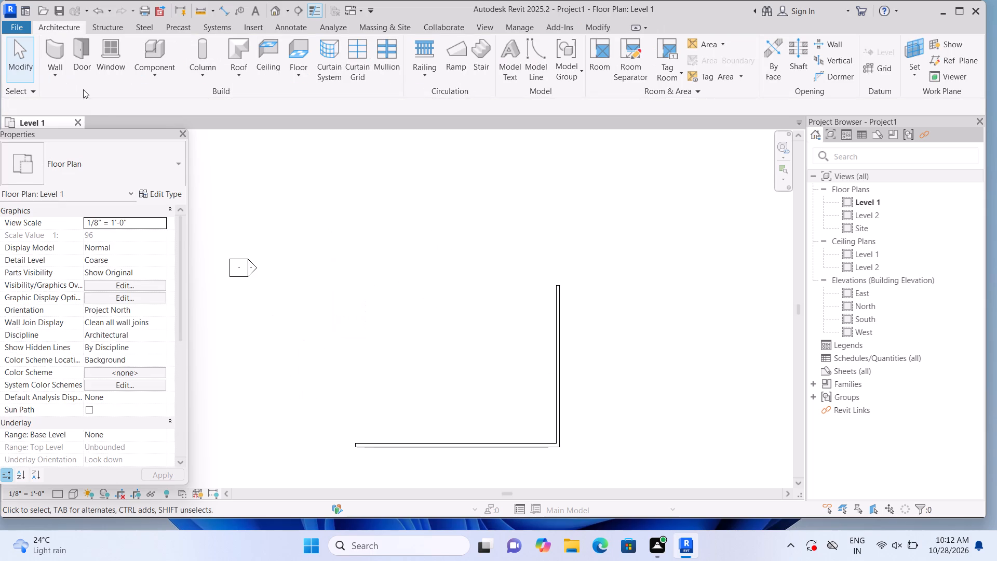
Draw a 45' north wall from the east wall's end and close the rectangle with a west wall.
click(61, 45)
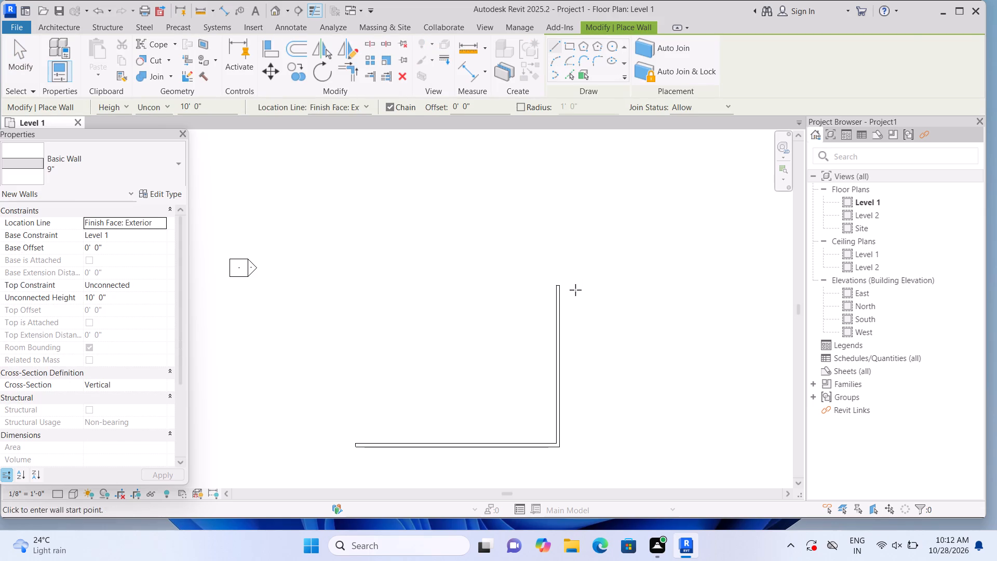
click(560, 287)
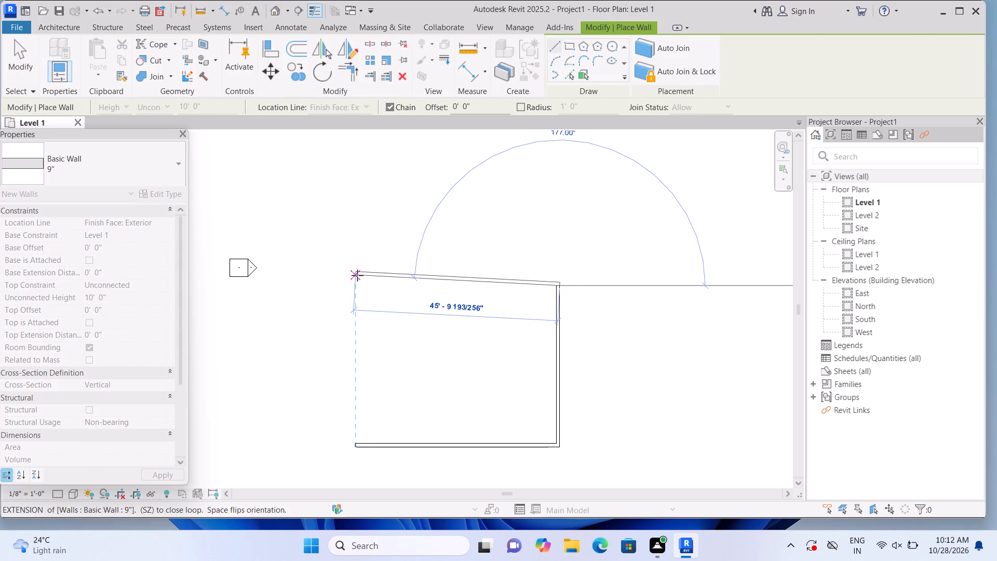
text(45')
key(Return)
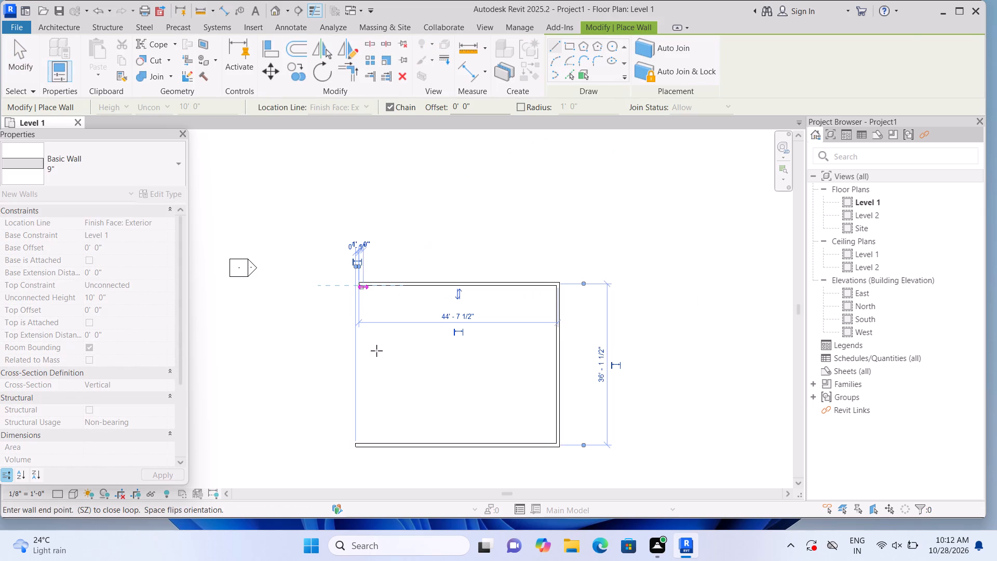
click(358, 444)
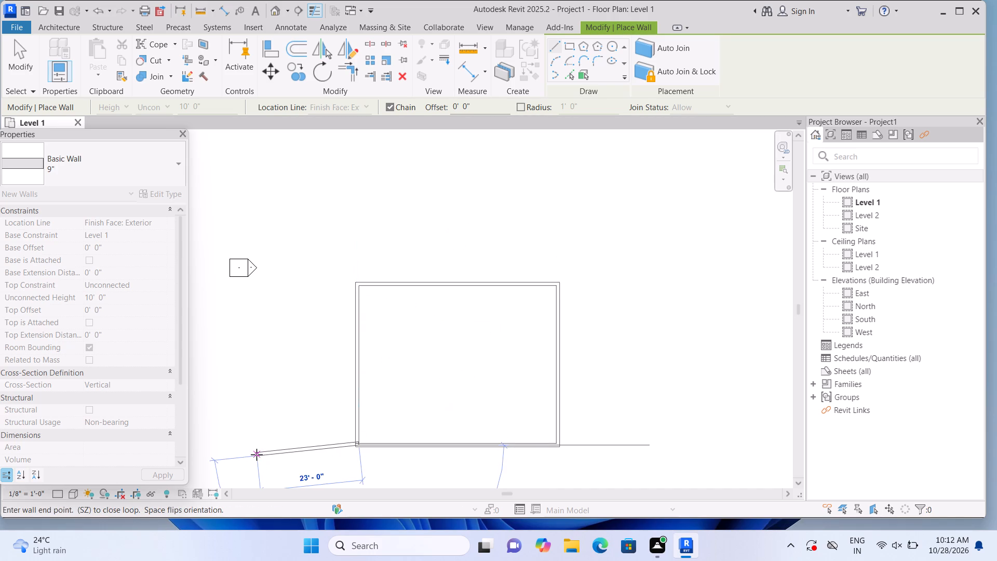
key(Escape)
Draw three 9" walls enclosing a room about 11' wide and 9' deep against the south wall, near the southeast corner.
scroll(256, 453, up, 3)
middle_drag(326, 400, 236, 359)
scroll(233, 370, up, 2)
middle_drag(233, 388, 190, 417)
scroll(190, 415, down, 1)
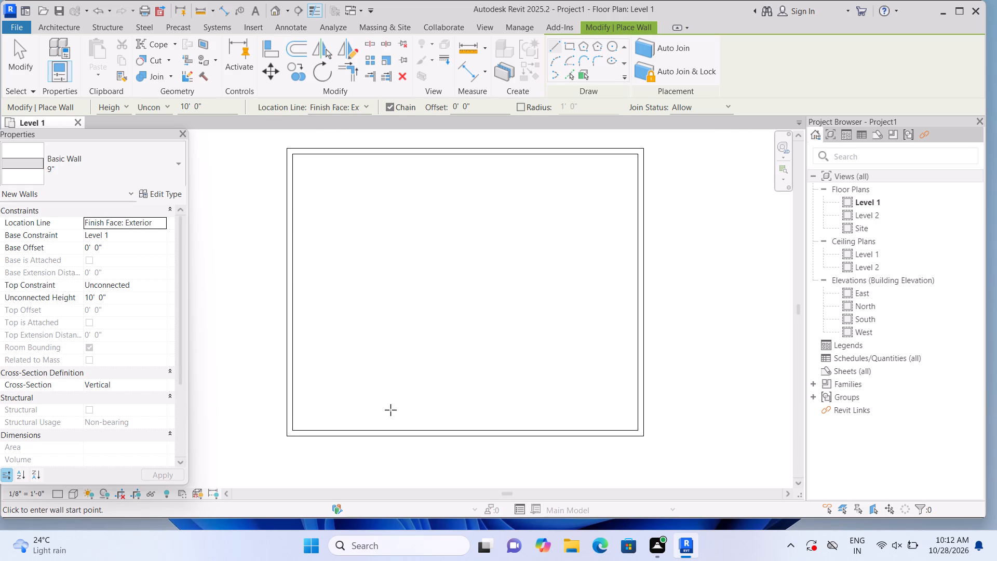
click(576, 431)
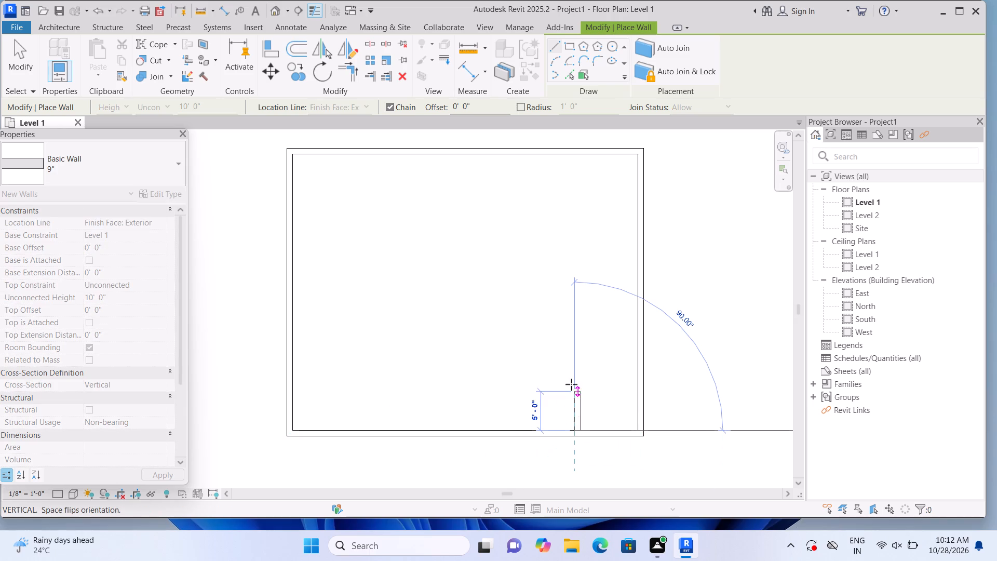
key(Escape)
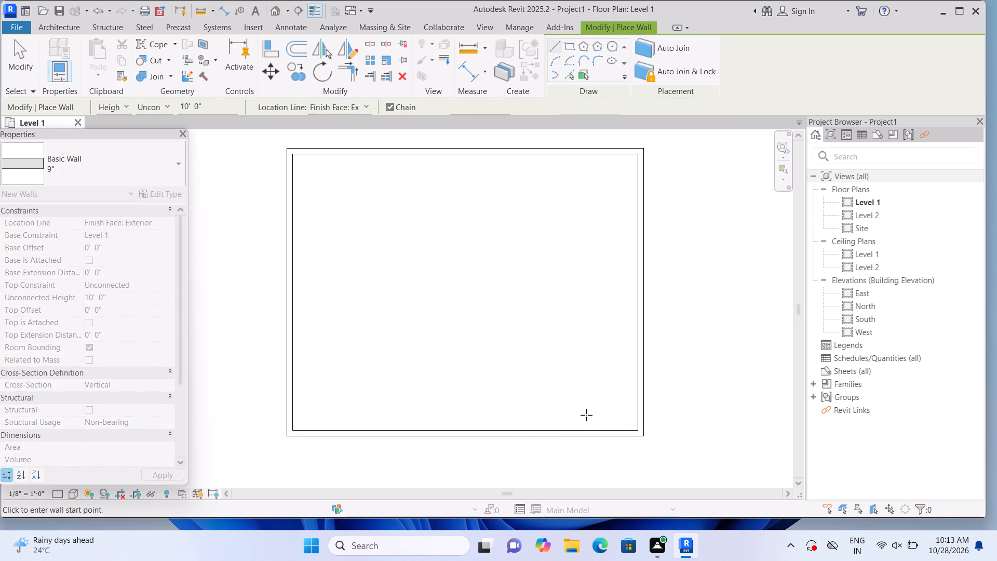
click(586, 429)
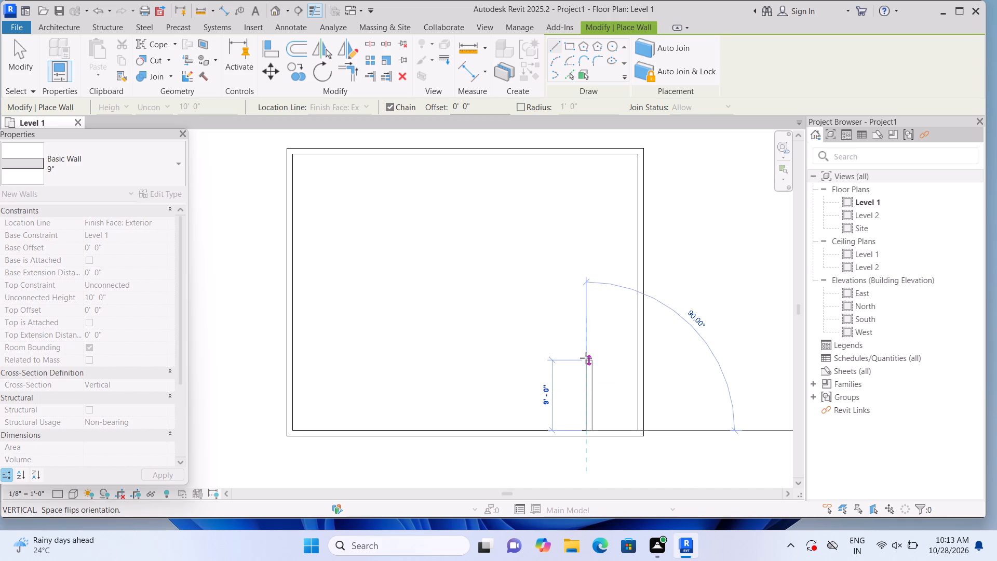
click(586, 358)
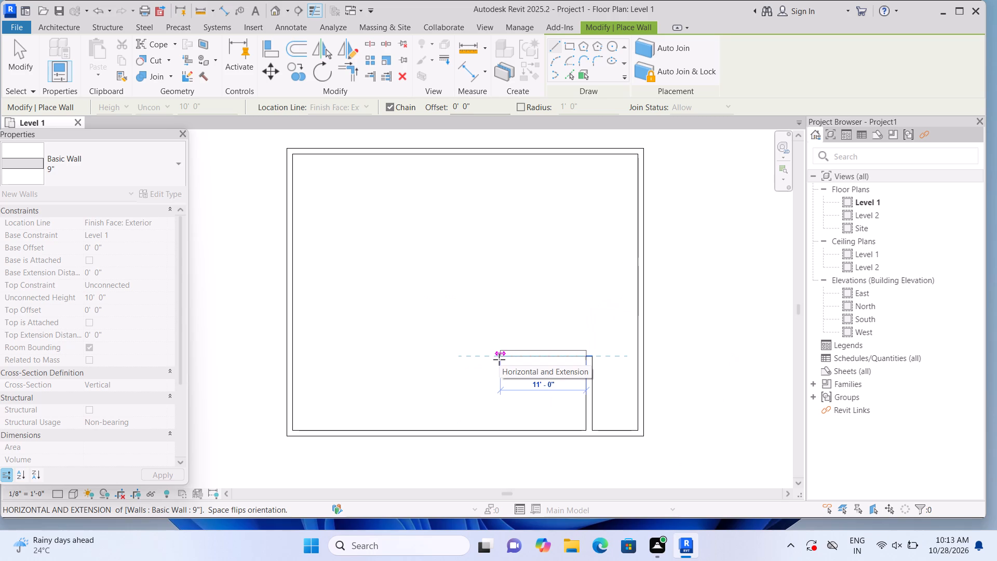
click(499, 359)
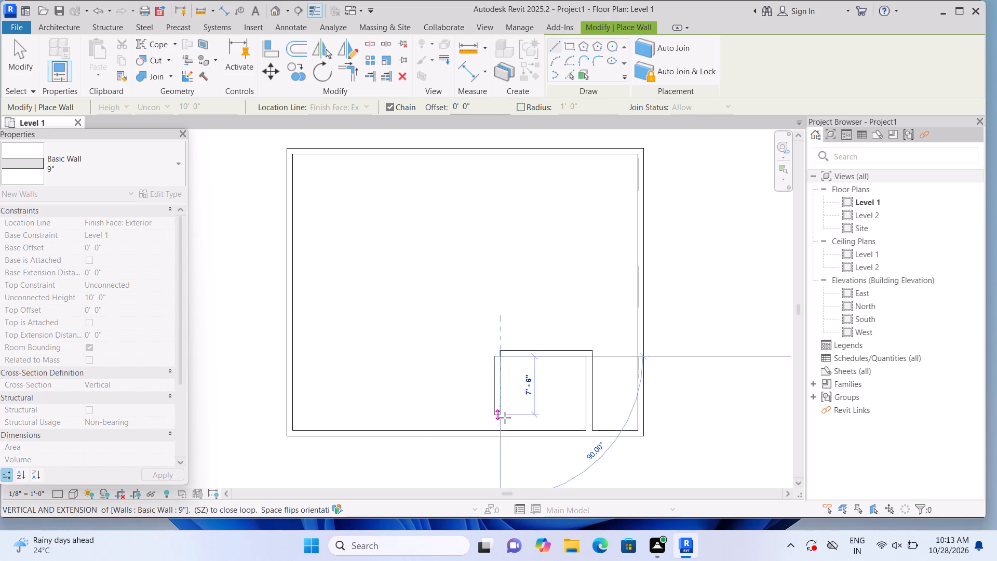
click(502, 434)
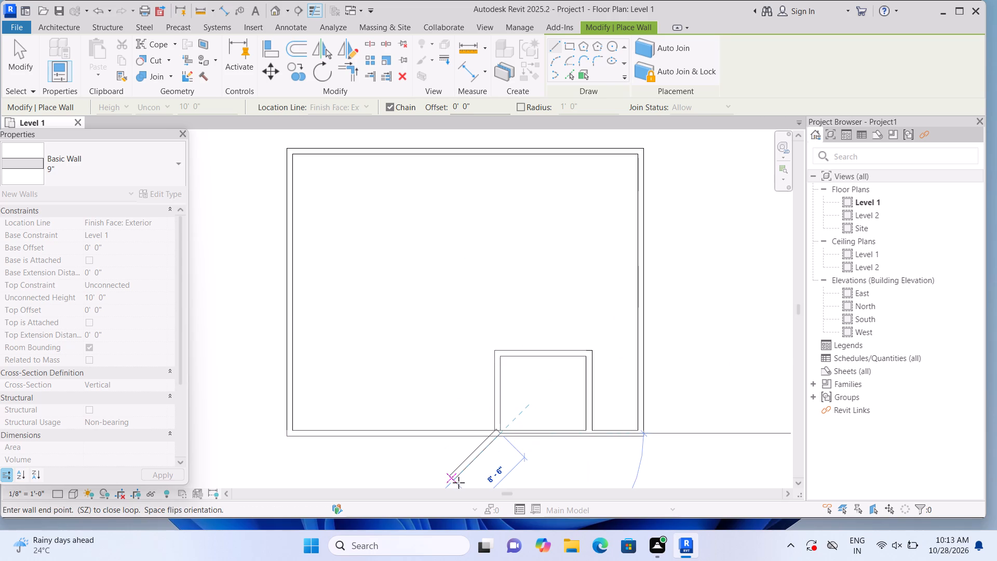
Split the south wall at the inner faces of the small room's west and east side walls.
key(Escape)
key(Escape)
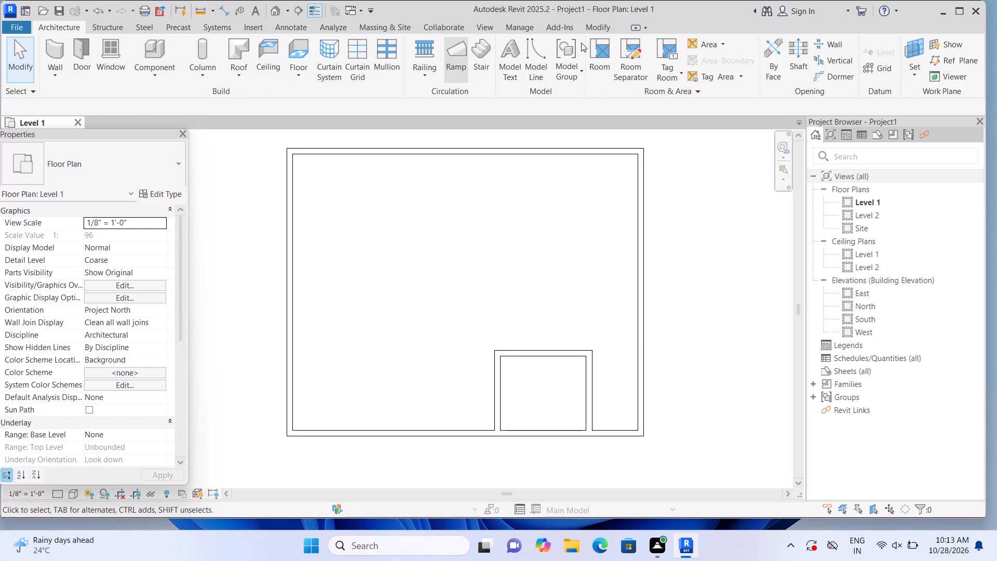
click(544, 55)
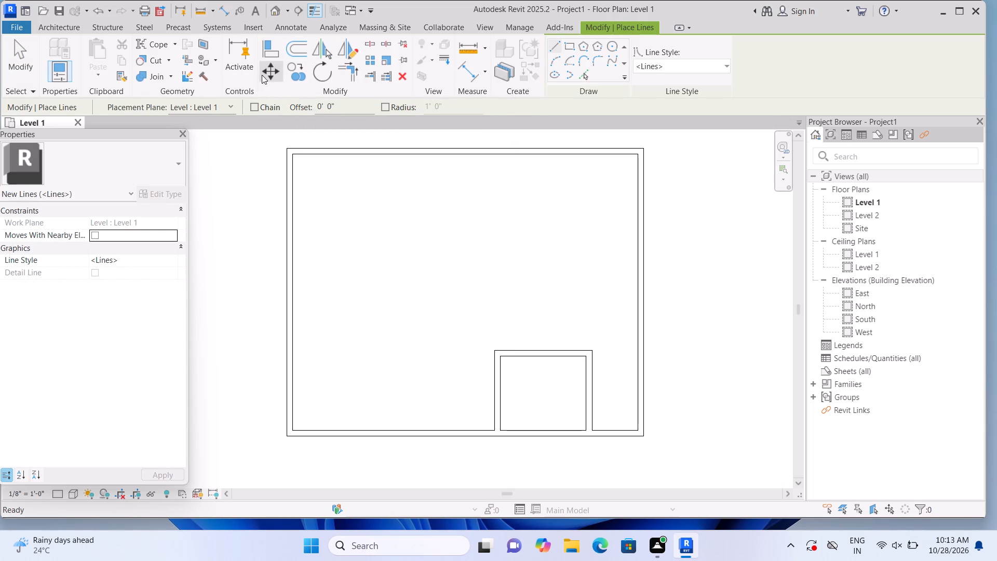
click(369, 39)
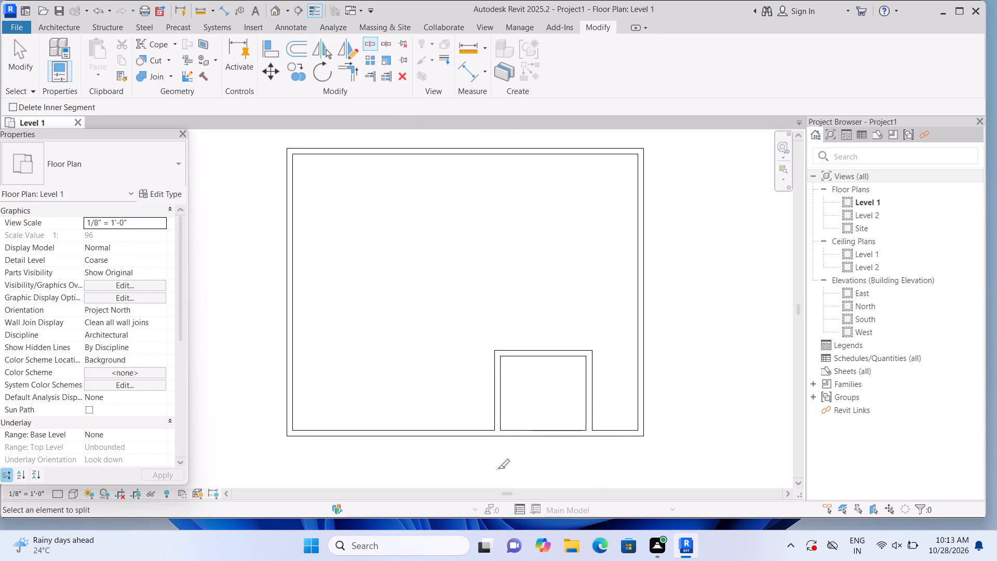
scroll(490, 442, up, 9)
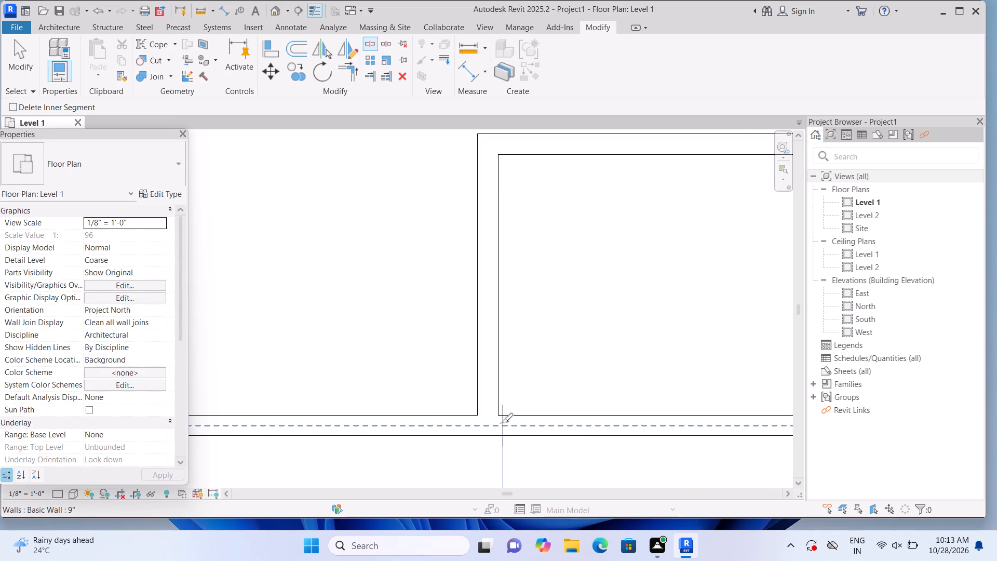
scroll(502, 422, up, 8)
click(493, 424)
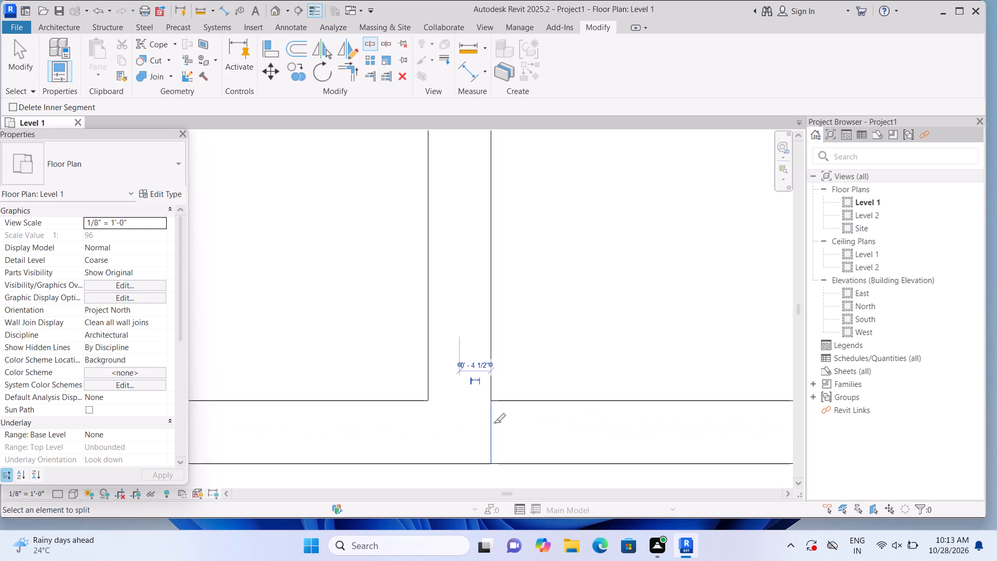
scroll(494, 423, down, 10)
middle_drag(639, 387, 419, 352)
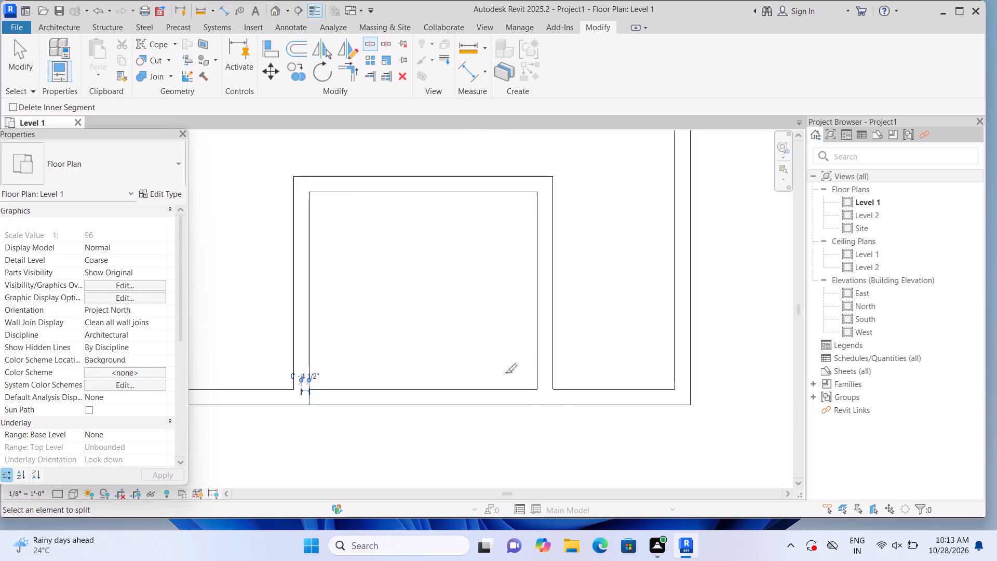
scroll(527, 403, up, 11)
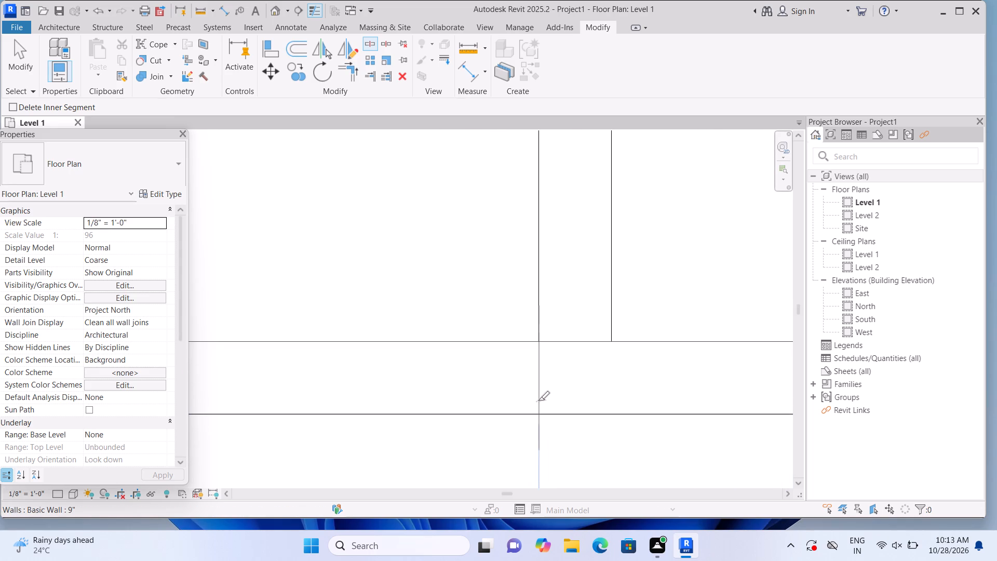
click(536, 400)
scroll(536, 400, down, 11)
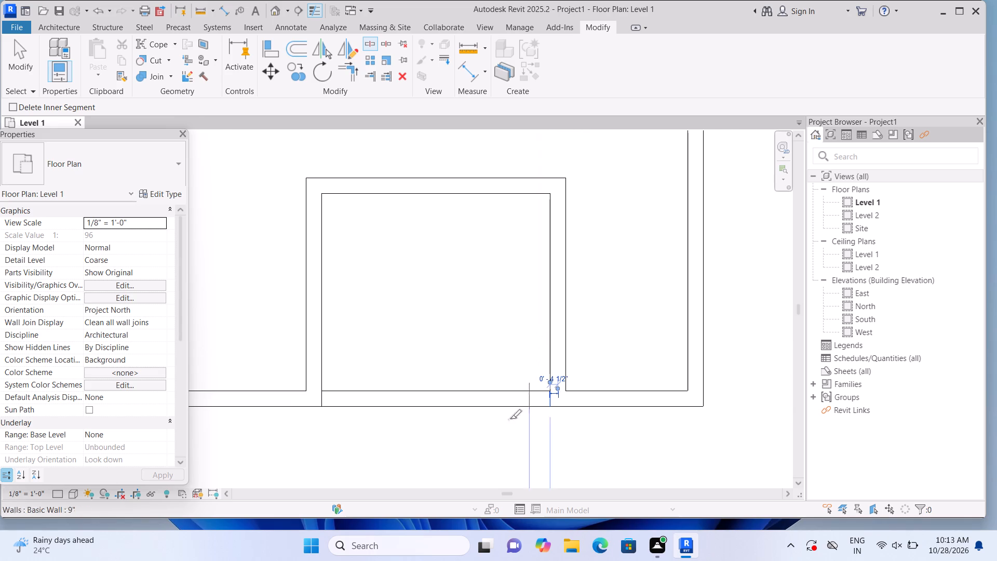
key(Escape)
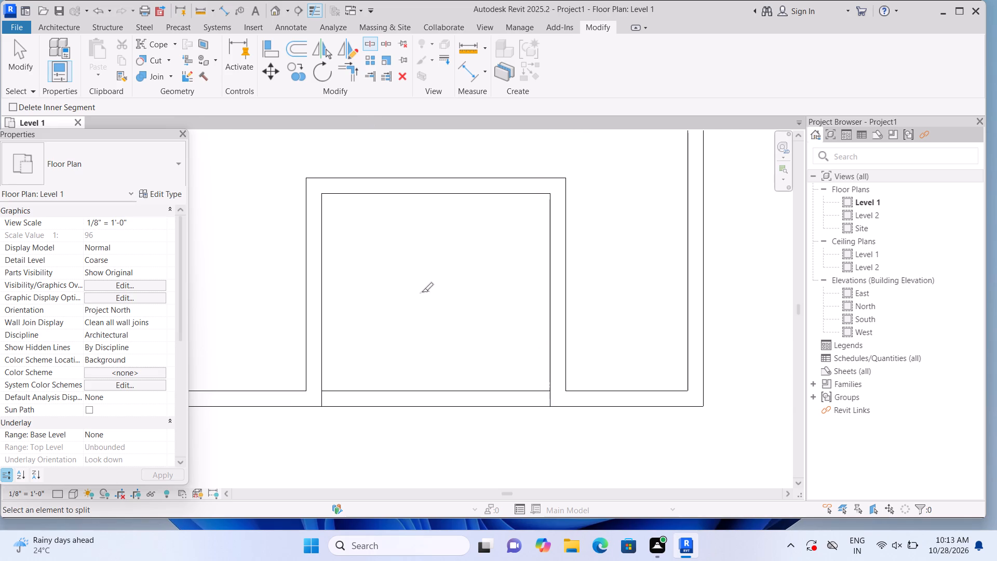
key(Escape)
Delete the south wall segment between the two splits to open the small room into an entrance recess.
click(447, 396)
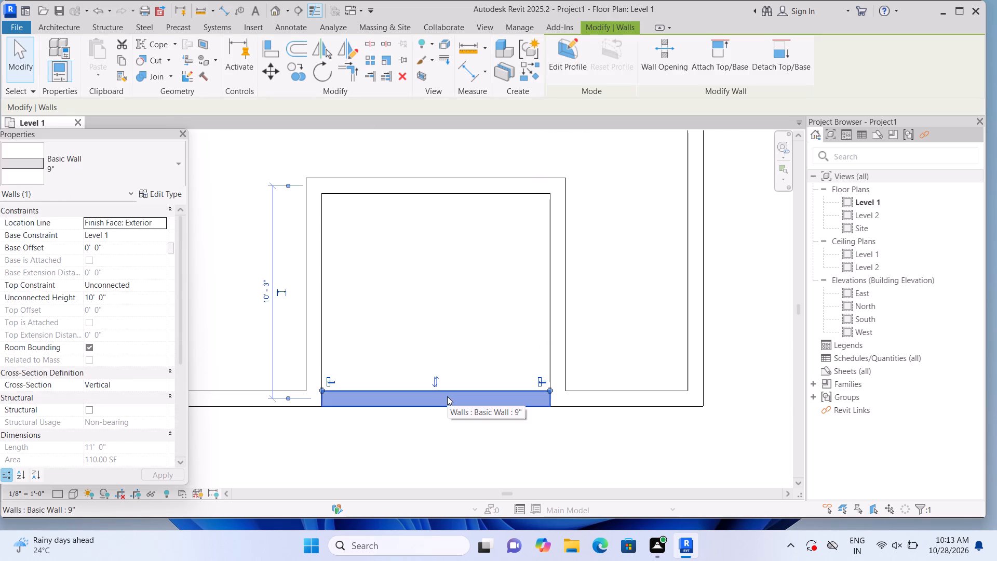
key(Delete)
Draw a Curtain Wall 1 segment about 8'-6" long on the south wall west of the recess, running east from that wall's midpoint.
scroll(447, 396, down, 3)
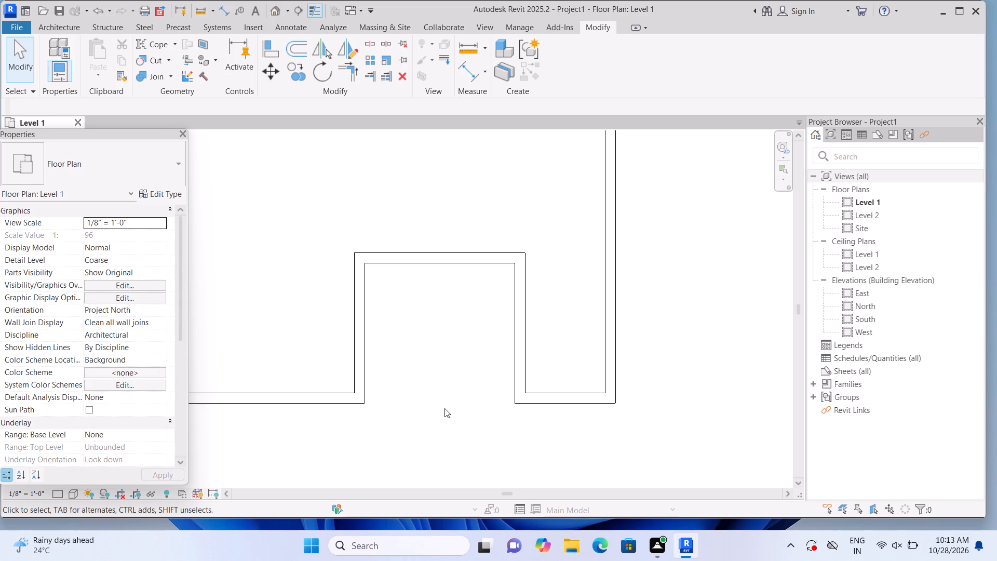
scroll(442, 419, down, 3)
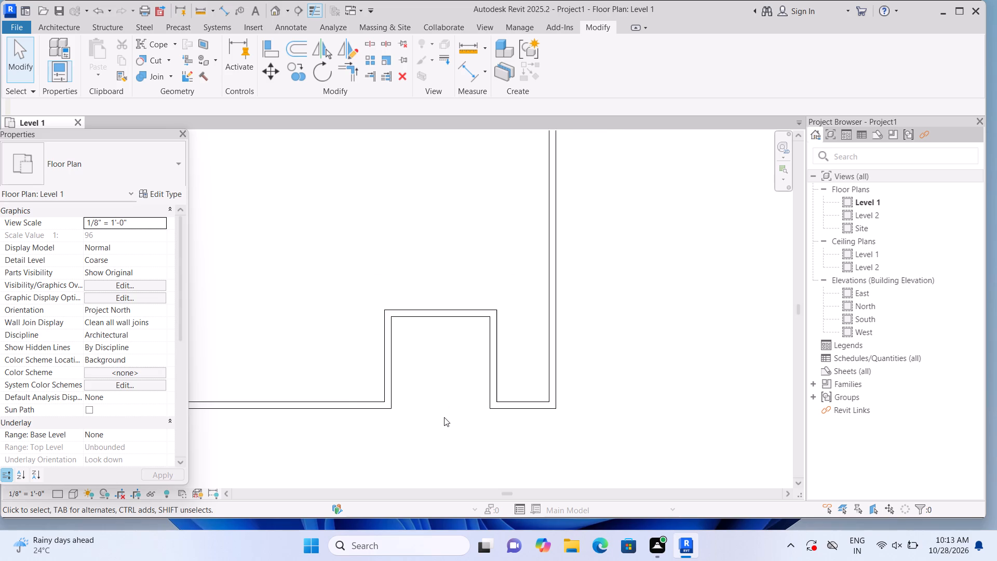
scroll(444, 422, down, 4)
middle_drag(358, 446, 416, 442)
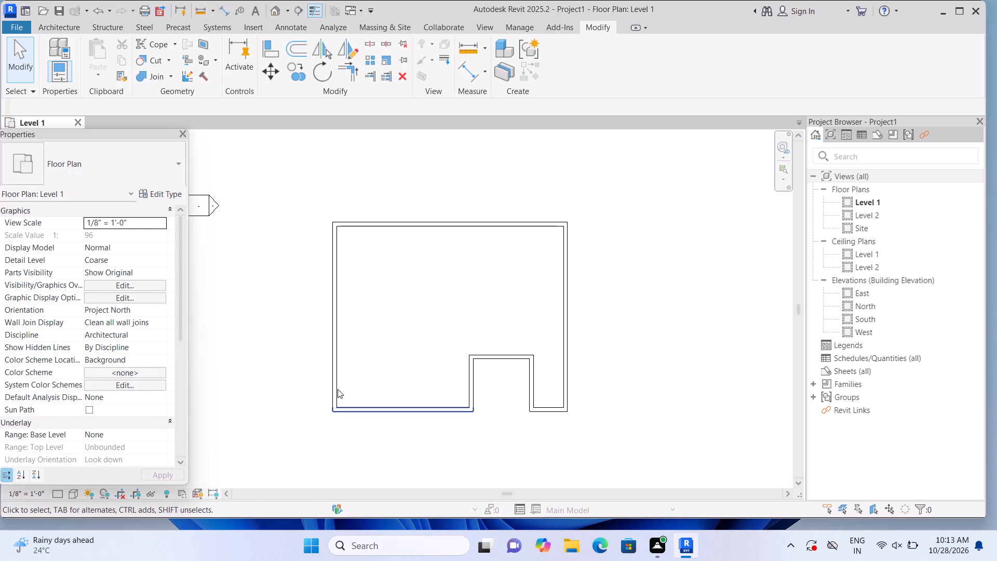
click(62, 28)
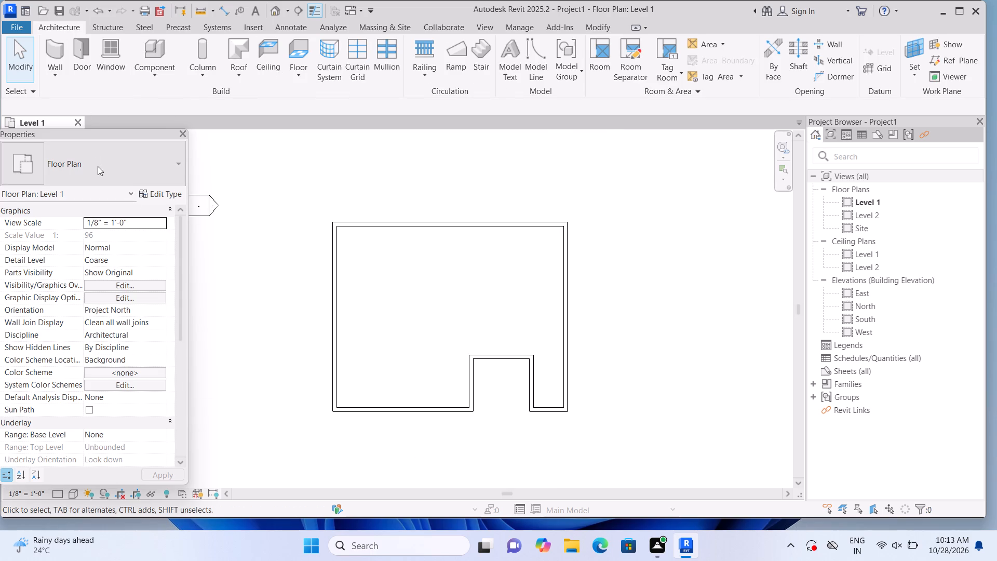
click(57, 48)
click(176, 163)
scroll(175, 190, down, 2)
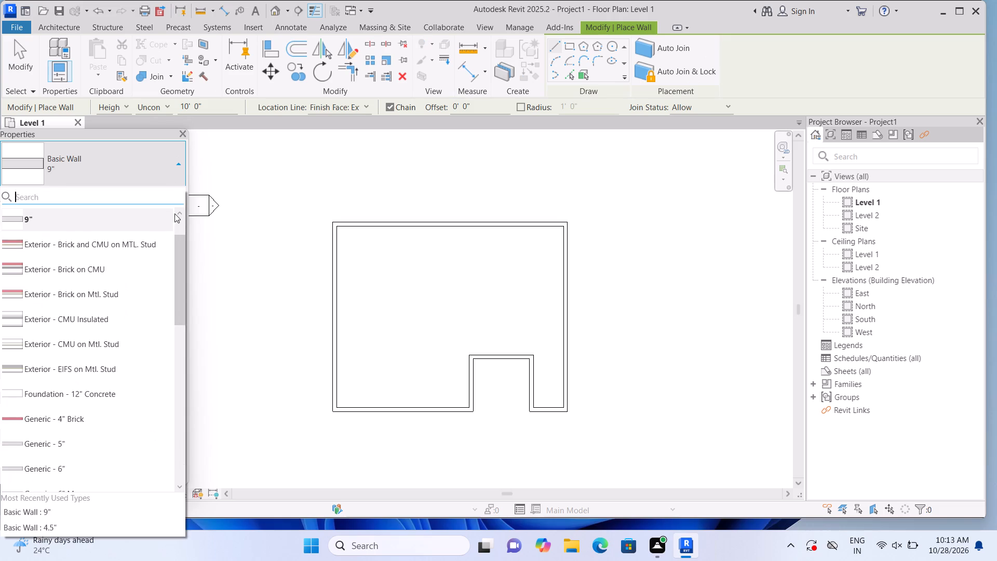
scroll(174, 213, down, 10)
click(125, 364)
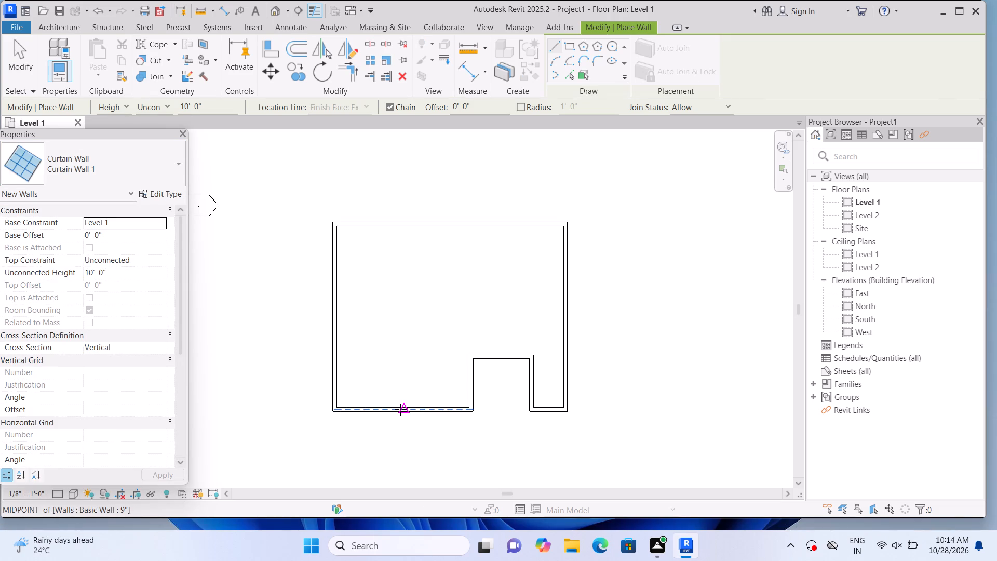
click(402, 408)
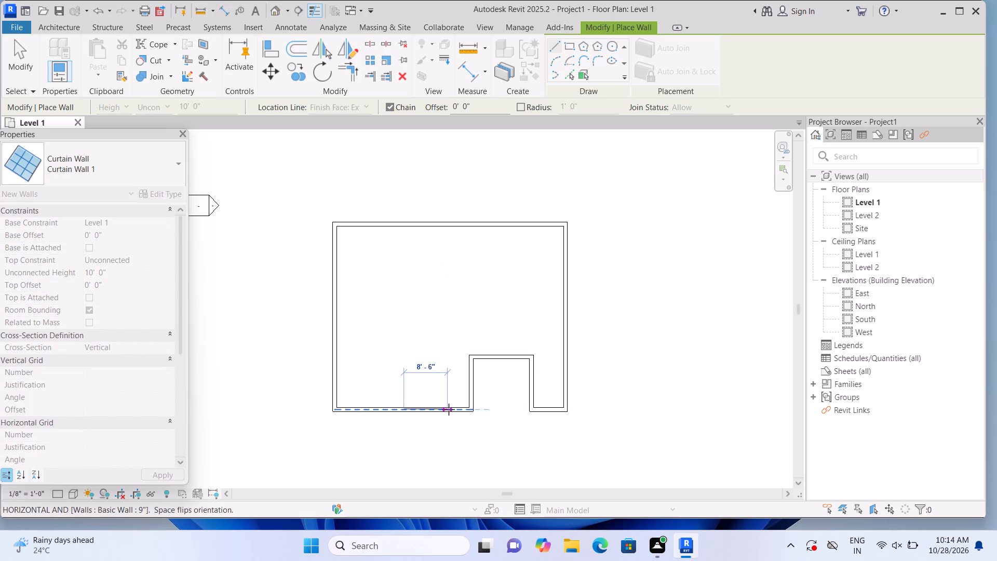
click(449, 409)
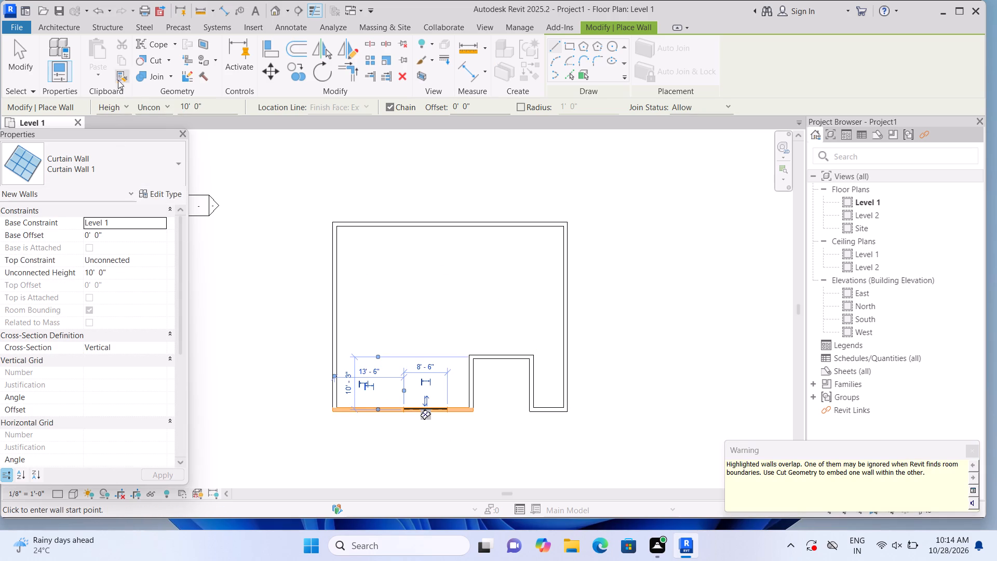
Cut the south wall's geometry with the overlapping curtain wall to embed it.
click(165, 62)
click(172, 84)
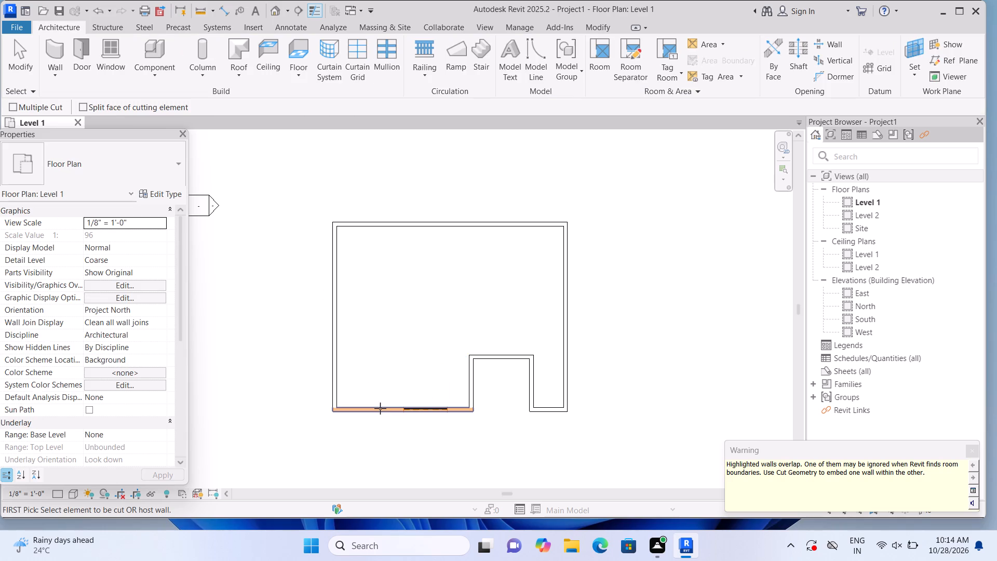
click(380, 408)
click(422, 409)
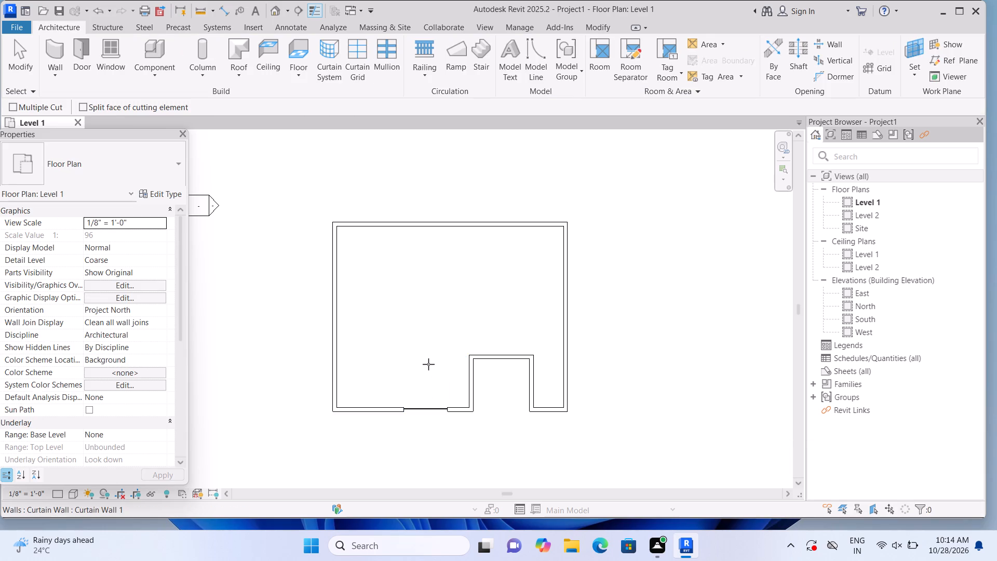
Place a 36" x 84" Single-Flush door in the recess's back wall, about 3' from its west end, swinging into the house.
middle_drag(419, 364, 361, 357)
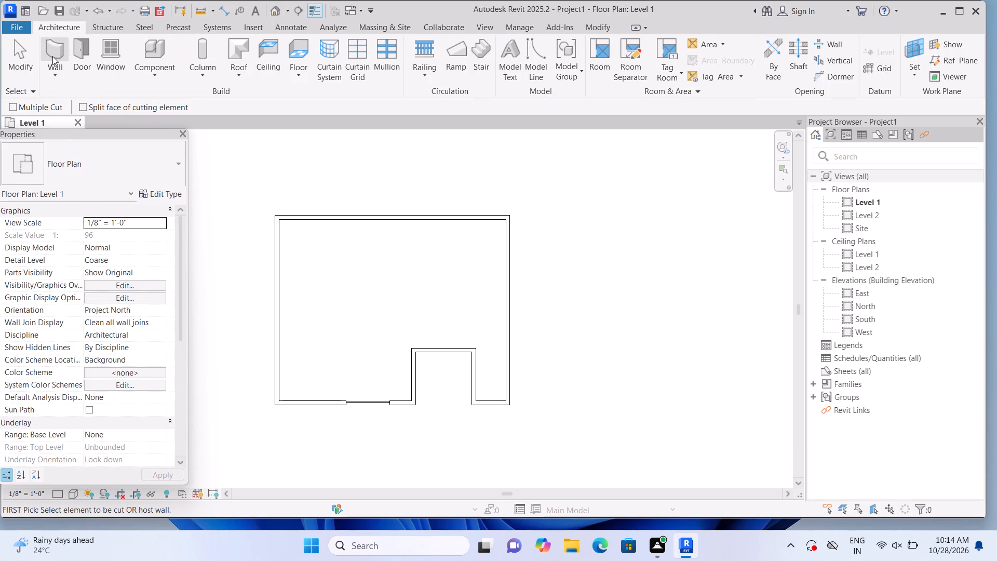
click(77, 62)
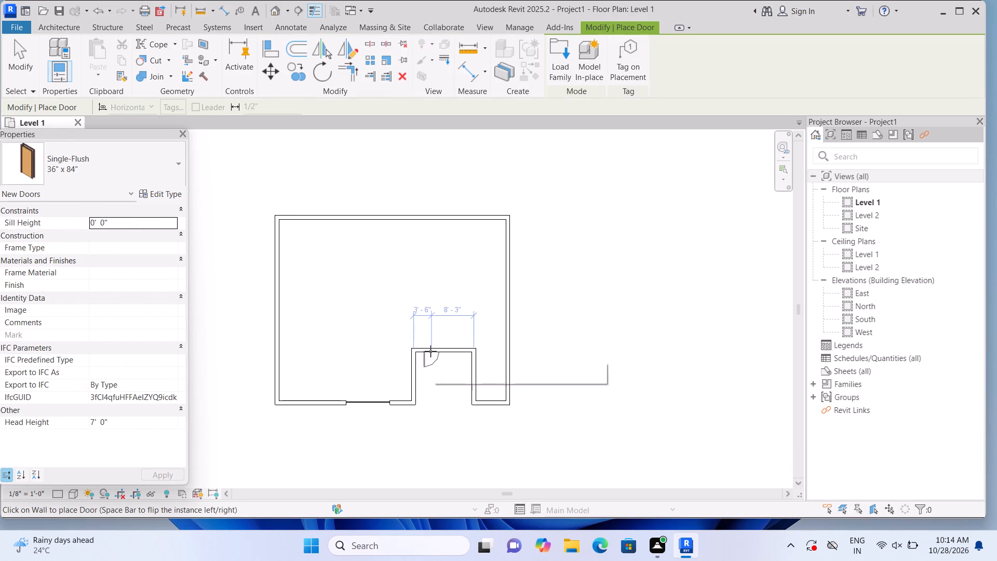
click(429, 343)
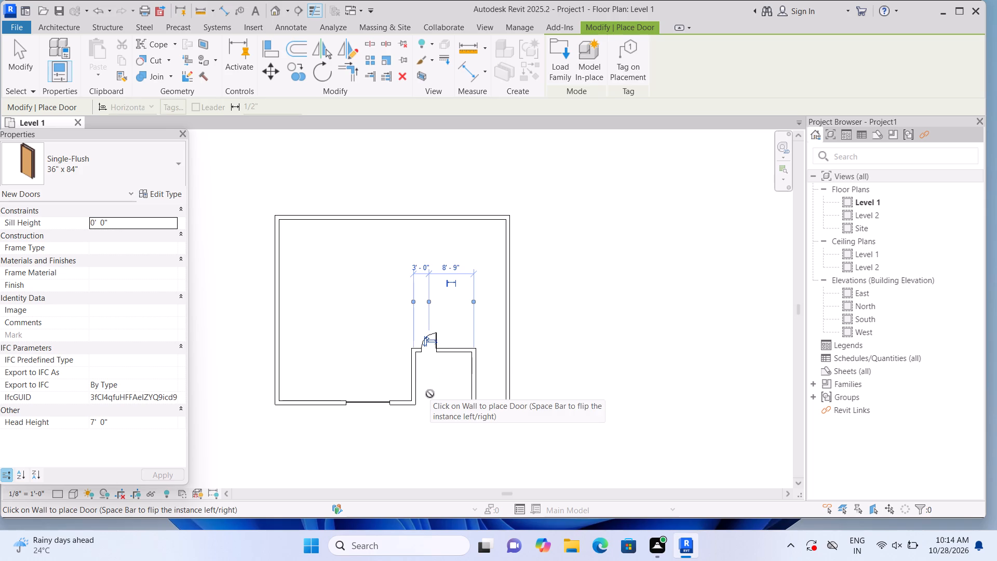
key(Escape)
key(Escape)
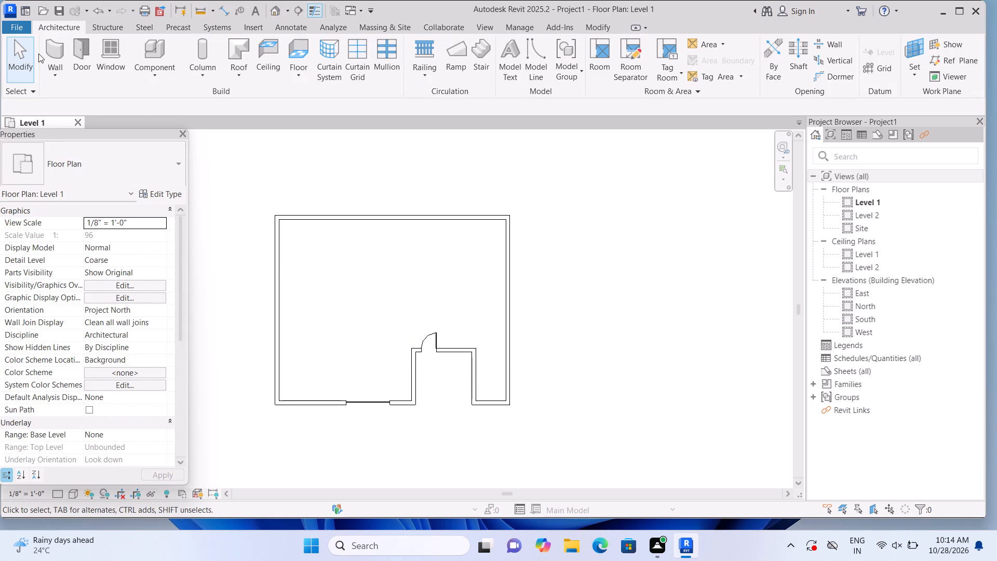
Draw a Curtain Wall 1 segment about 5' long on the recess's back wall, just east of the door.
click(59, 50)
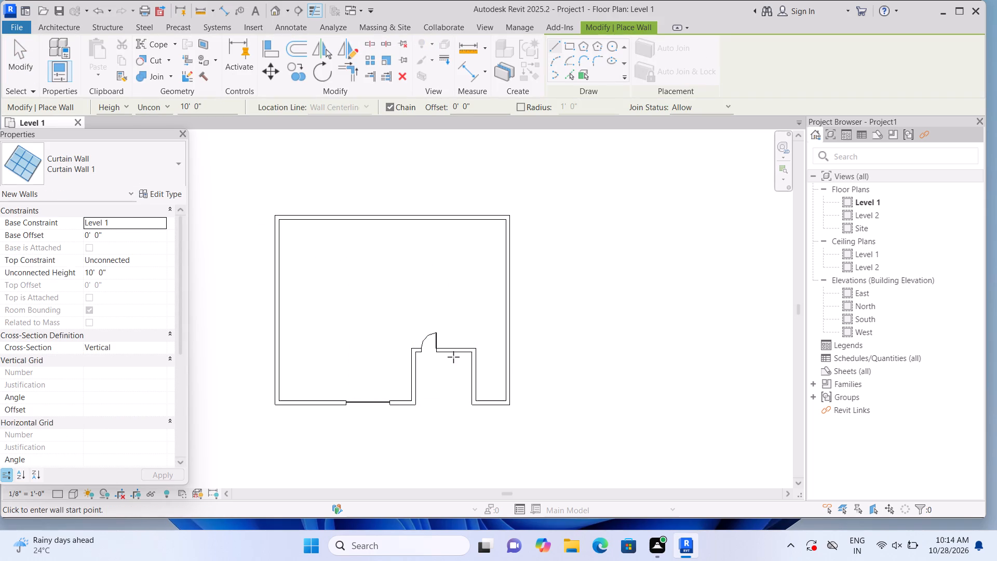
scroll(444, 351, up, 5)
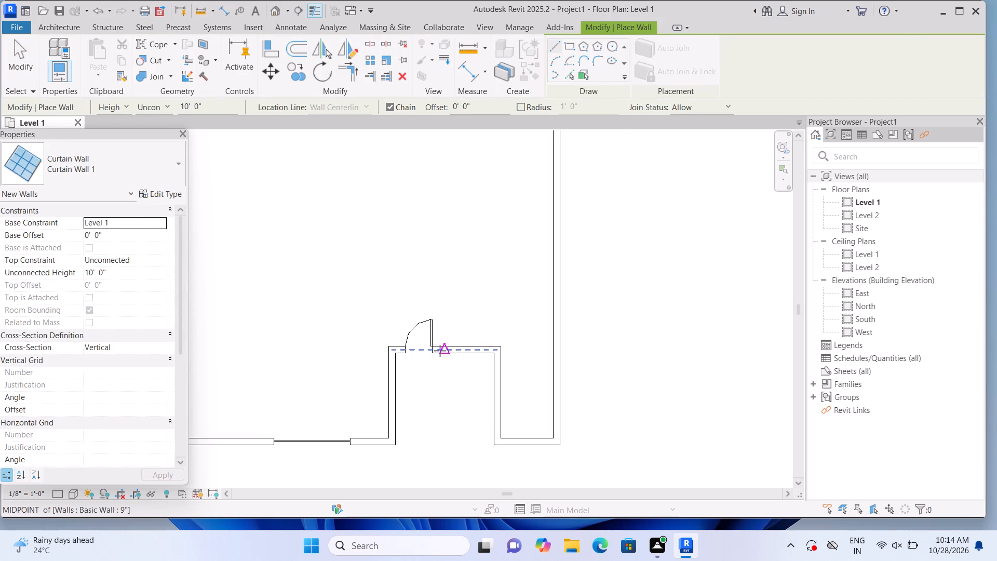
scroll(440, 351, up, 4)
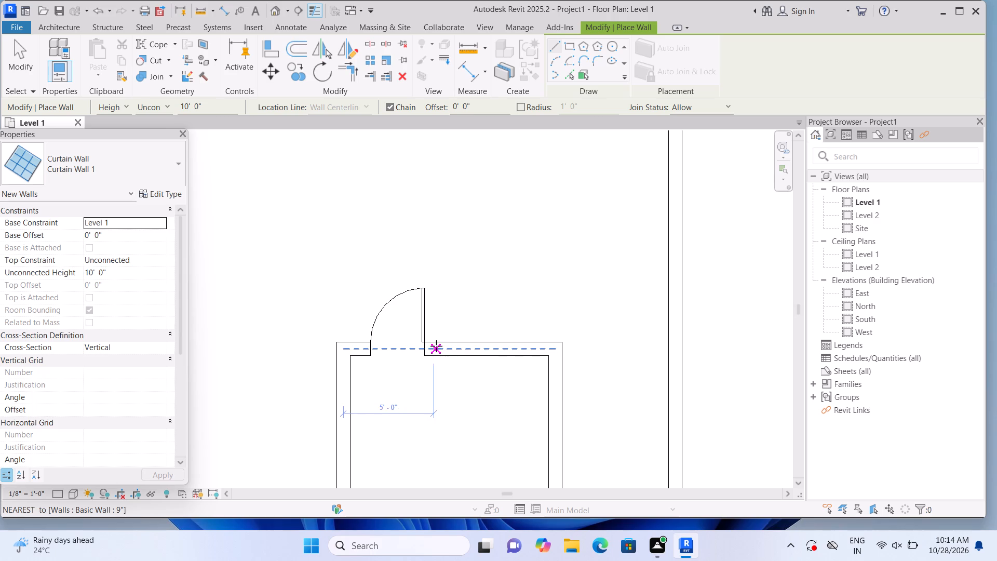
click(436, 346)
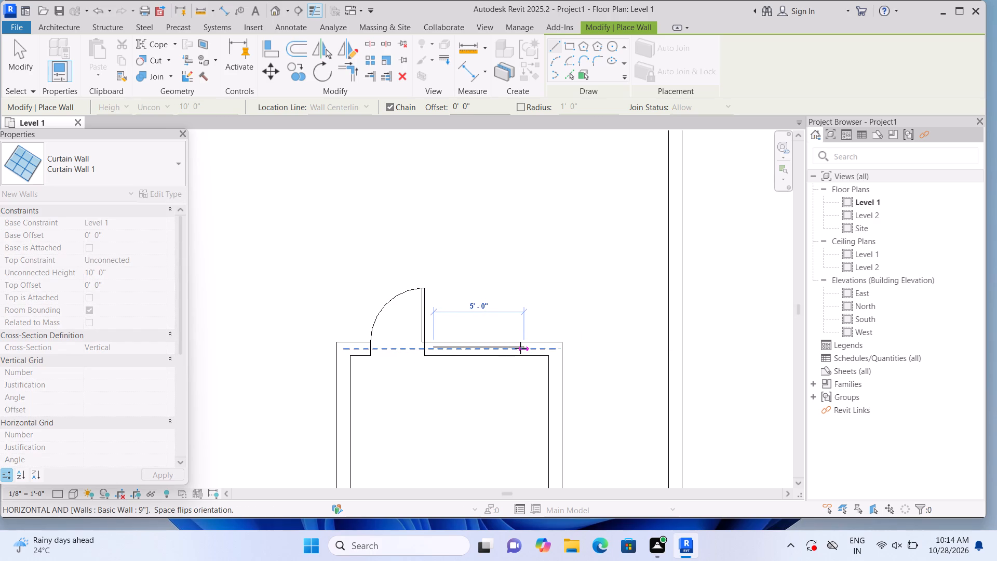
click(521, 349)
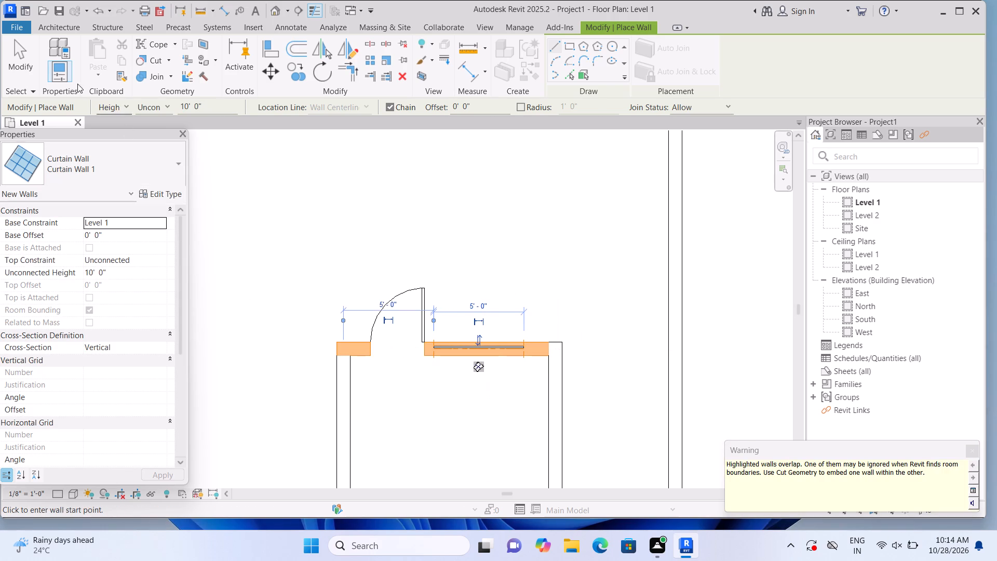
Cut the recess's back wall geometry with the overlapping curtain wall to embed it.
click(168, 60)
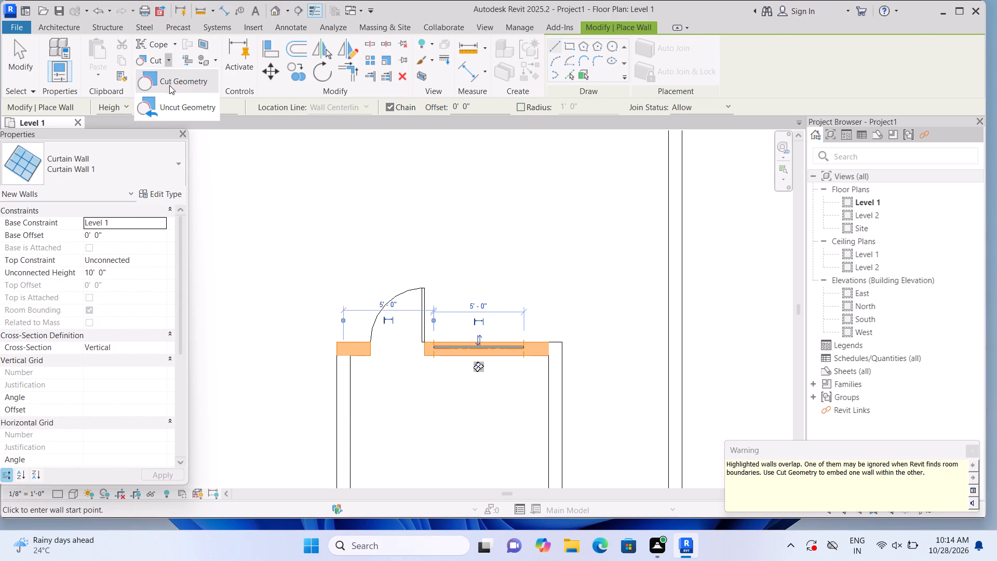
click(169, 85)
click(538, 351)
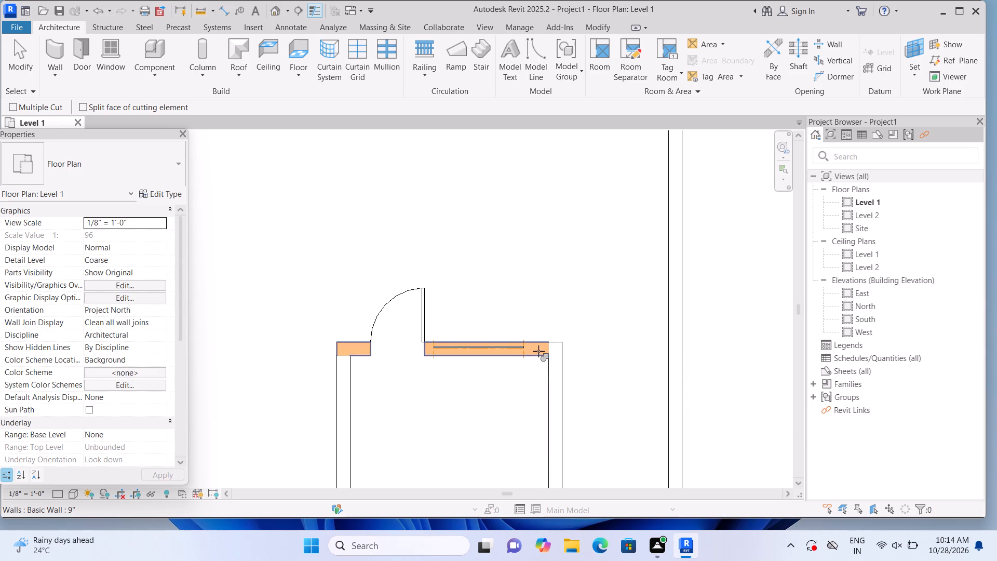
click(506, 343)
Open the default 3D view and examine the walls, entrance recess, door and curtain walls.
scroll(505, 331, down, 8)
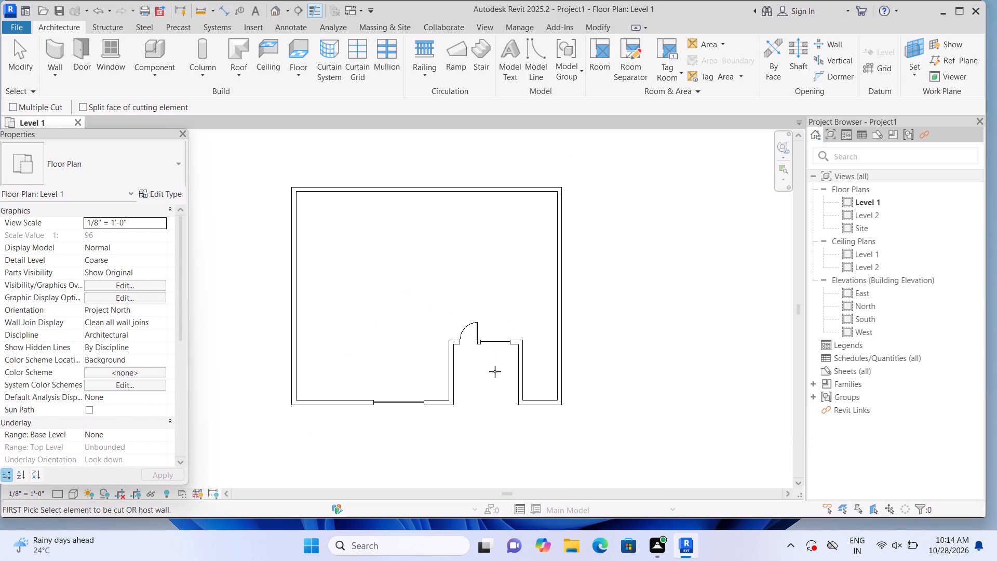
scroll(494, 371, down, 1)
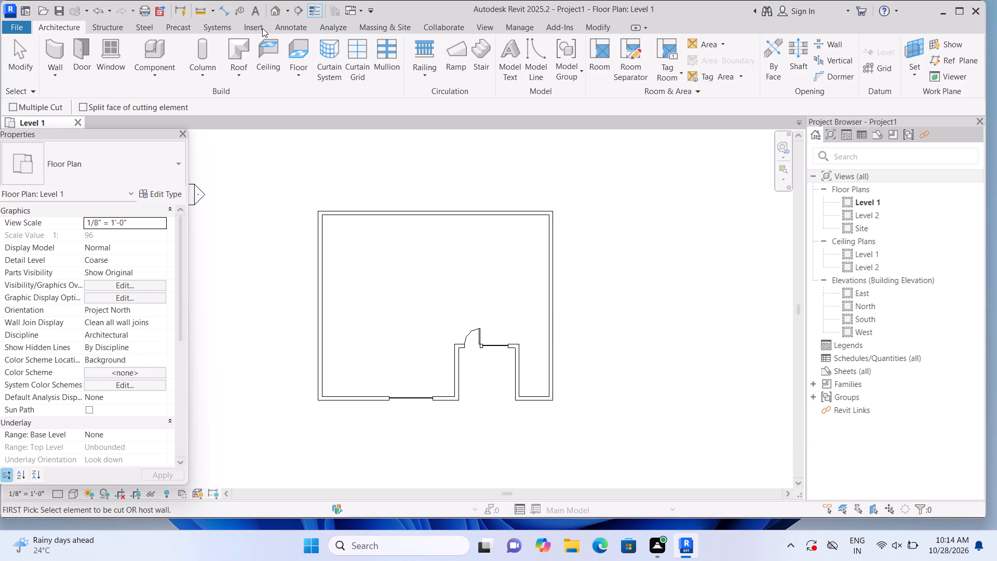
click(269, 14)
scroll(225, 332, up, 2)
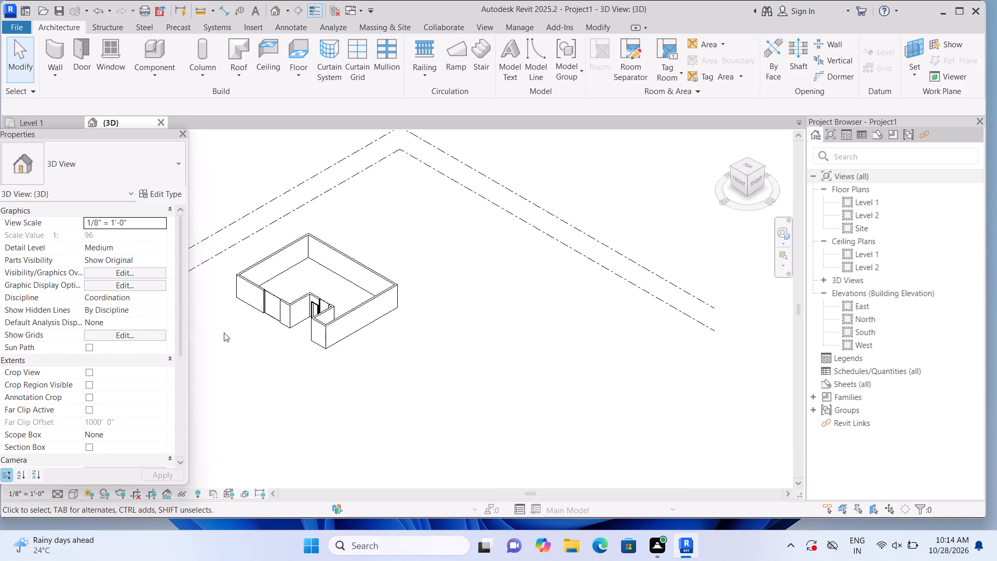
scroll(224, 332, up, 3)
scroll(224, 332, down, 1)
middle_drag(237, 341, 274, 371)
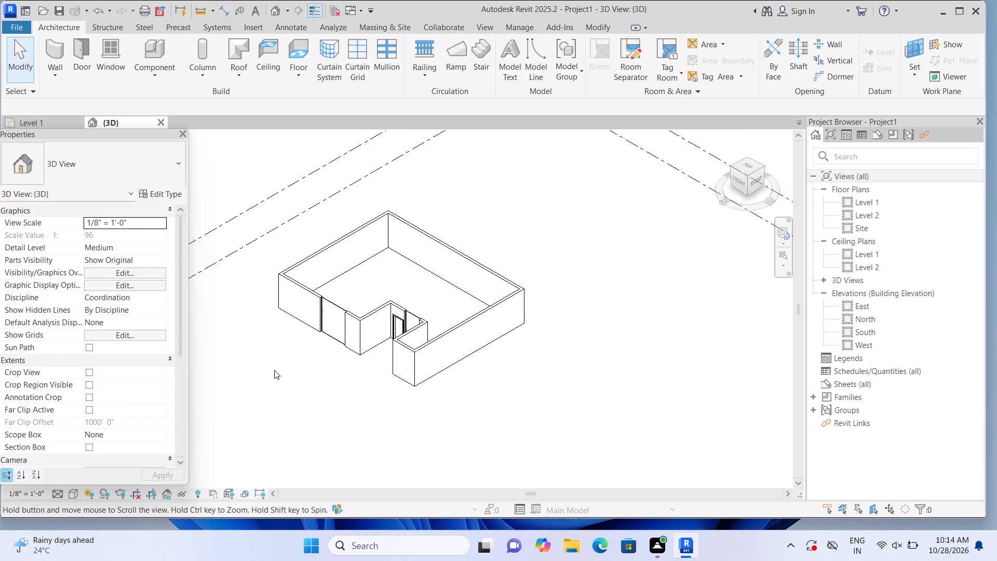
Switch the 3D view's visual style from line display to shaded surfaces with visible edges.
scroll(272, 367, up, 1)
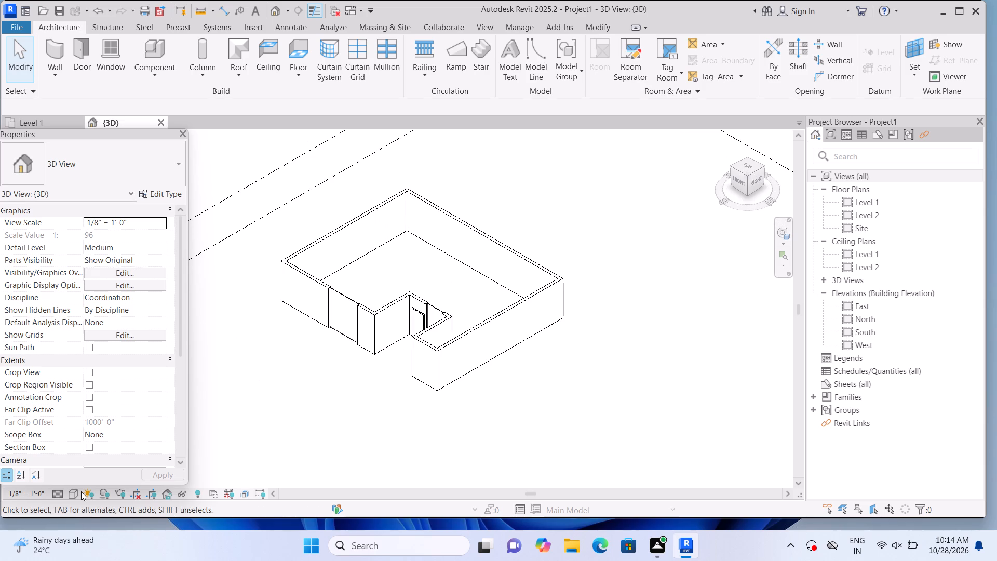
click(77, 492)
click(105, 444)
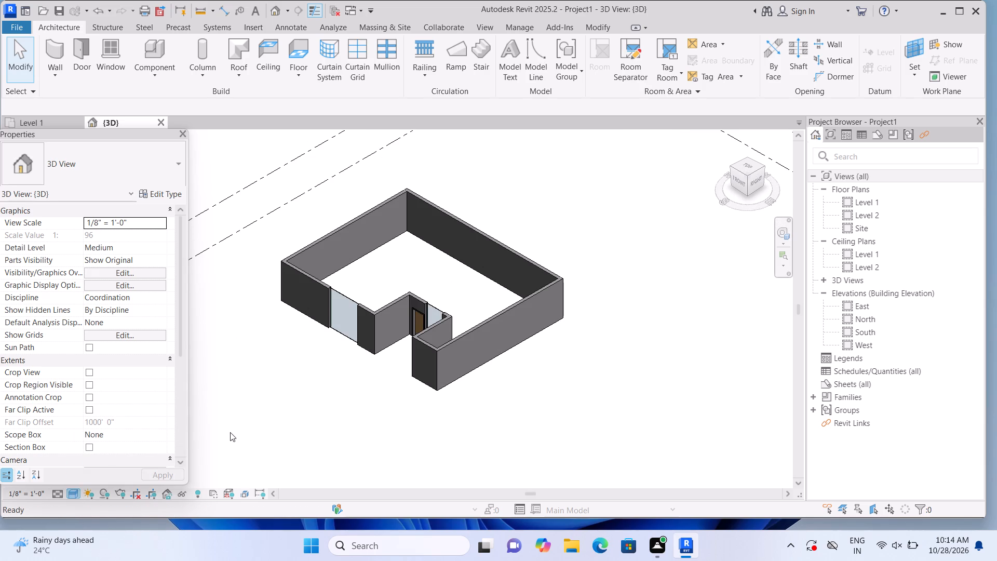
Resize the front wall's curtain wall to a window opening about 5'-7" high with its base offset about 2'-8" above Level 1.
shift+middle_drag(234, 431, 322, 421)
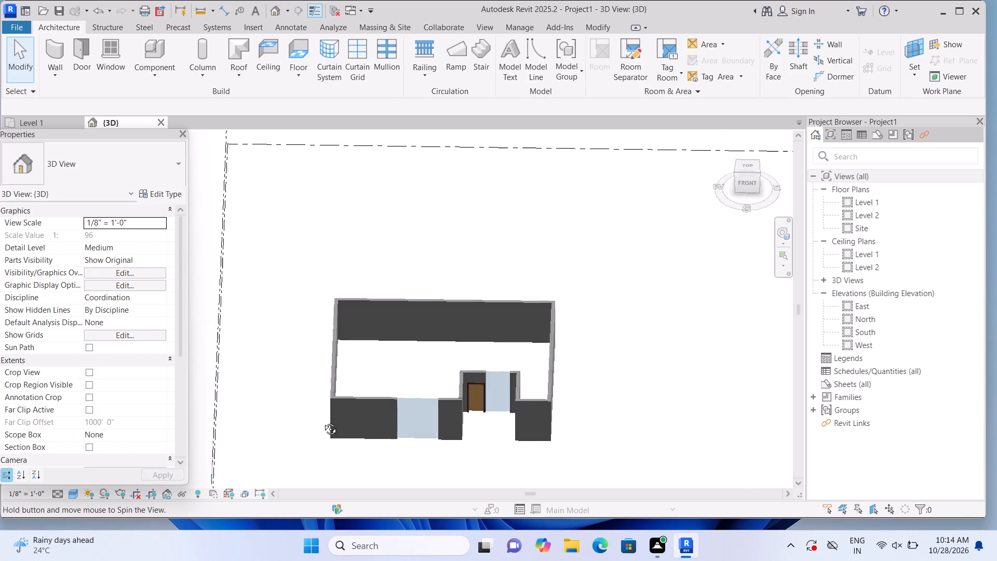
shift+middle_drag(322, 421, 332, 369)
shift+middle_drag(319, 426, 263, 422)
scroll(312, 356, up, 5)
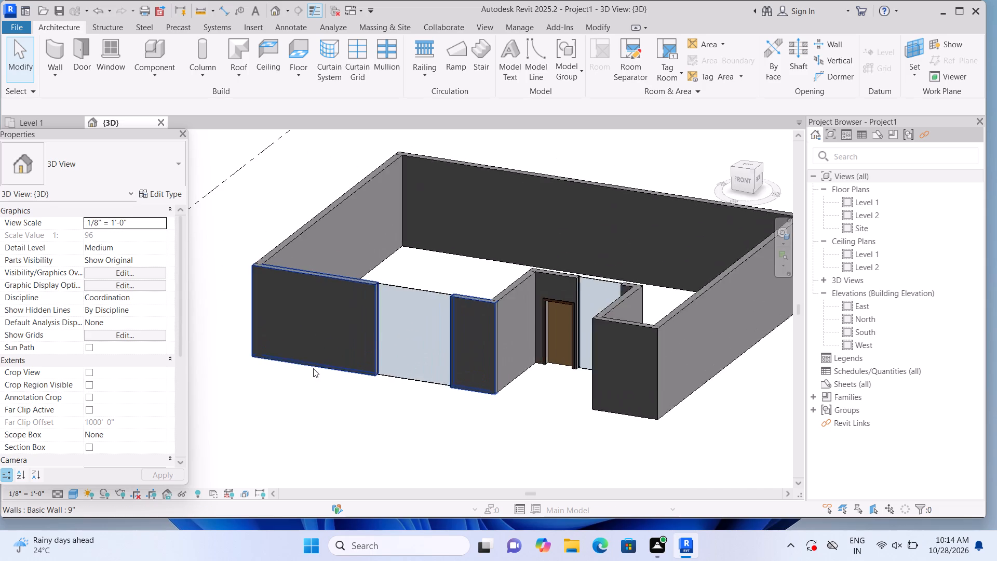
scroll(313, 368, up, 1)
click(465, 291)
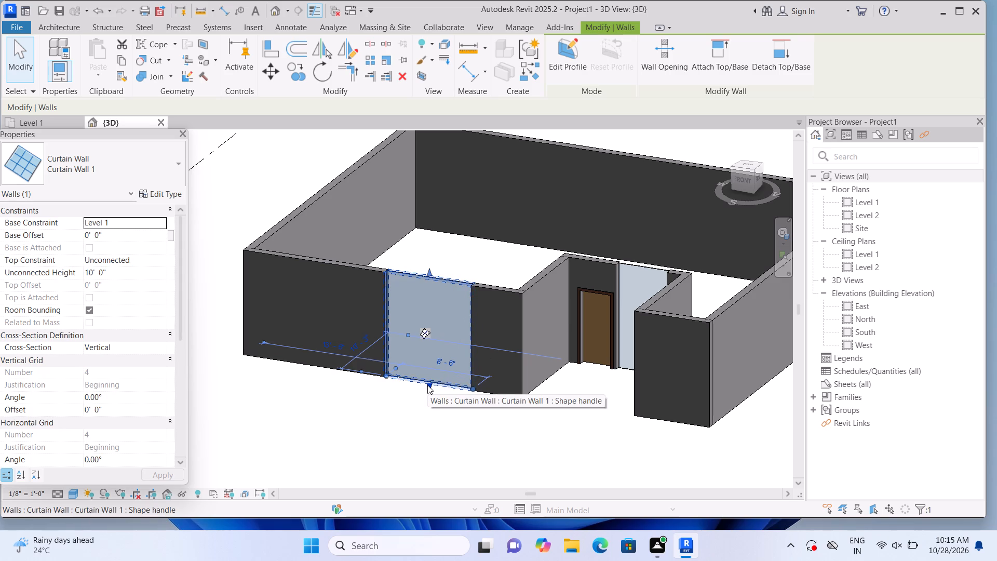
drag(427, 385, 433, 354)
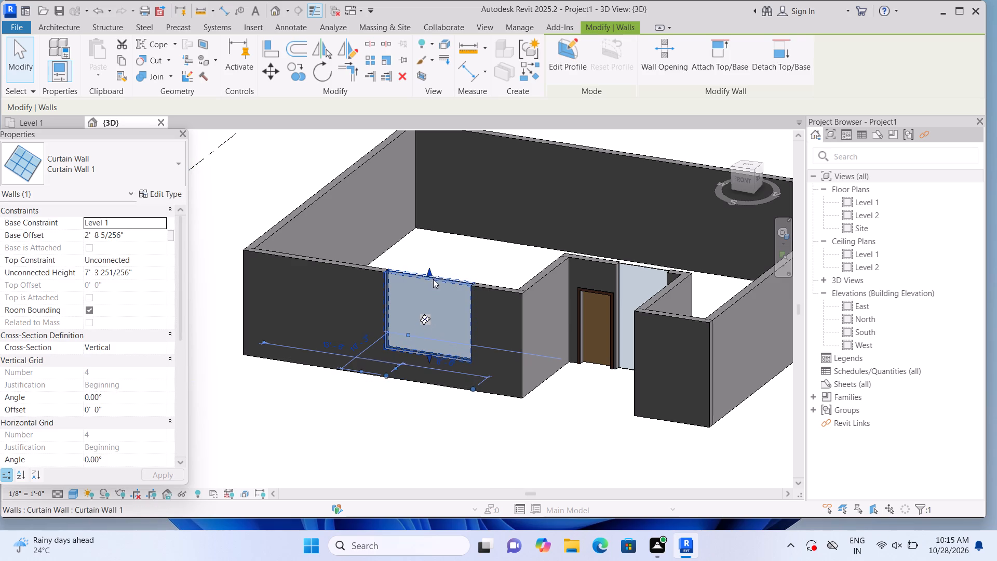
drag(428, 273, 427, 296)
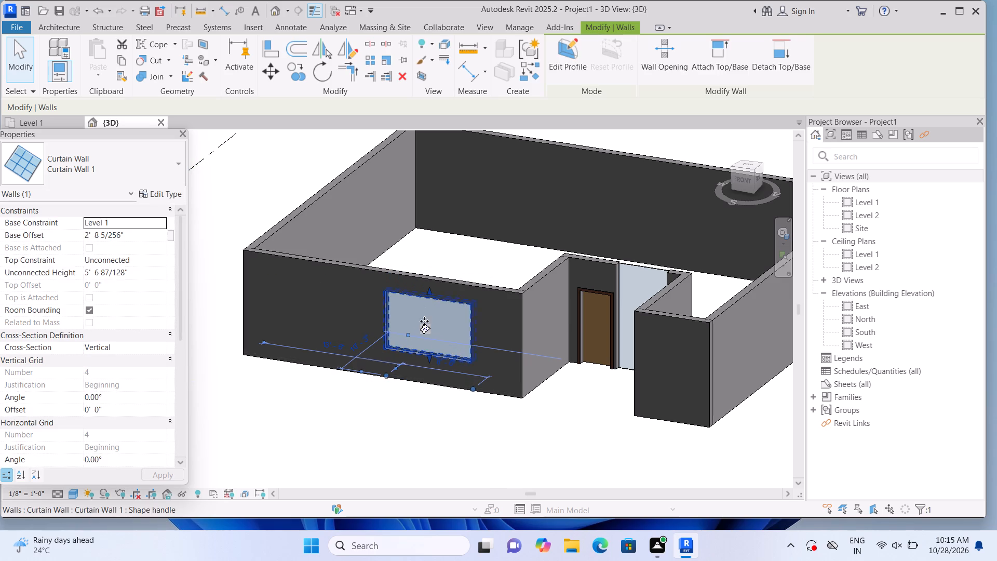
click(399, 419)
Add two vertical curtain grid lines to the front window, dividing it into three equal panels about 2'-10" wide.
click(350, 78)
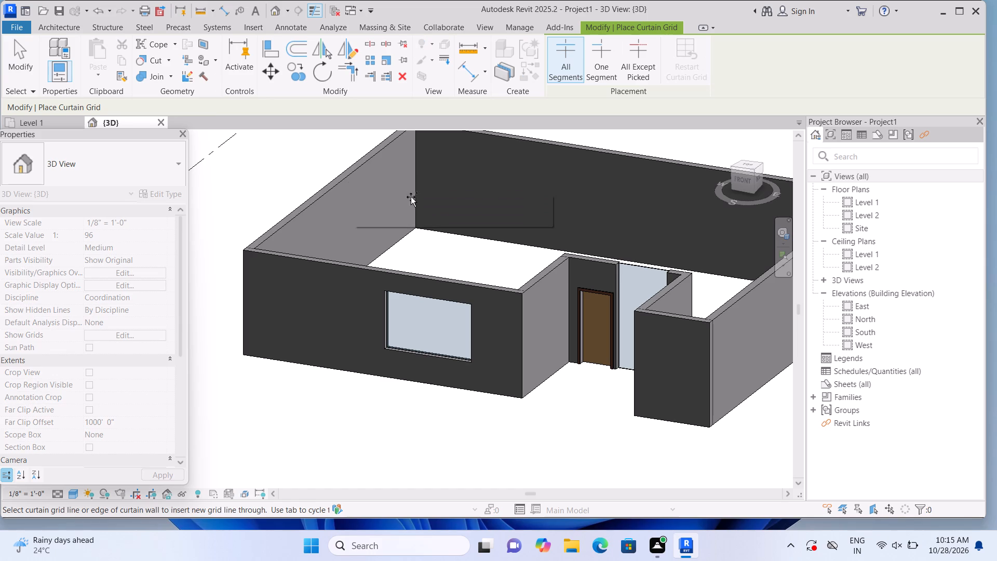
scroll(412, 311, up, 4)
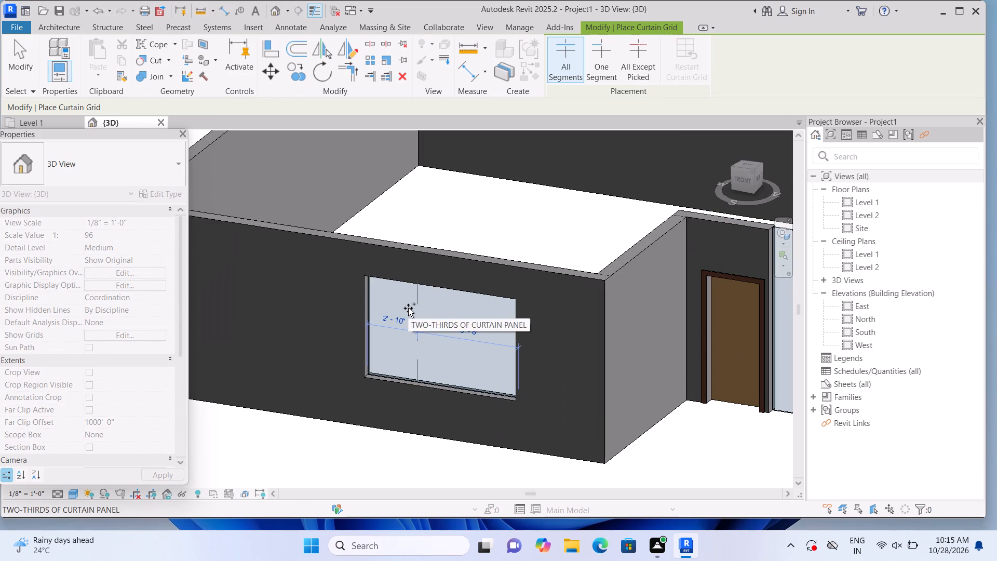
click(409, 308)
click(465, 311)
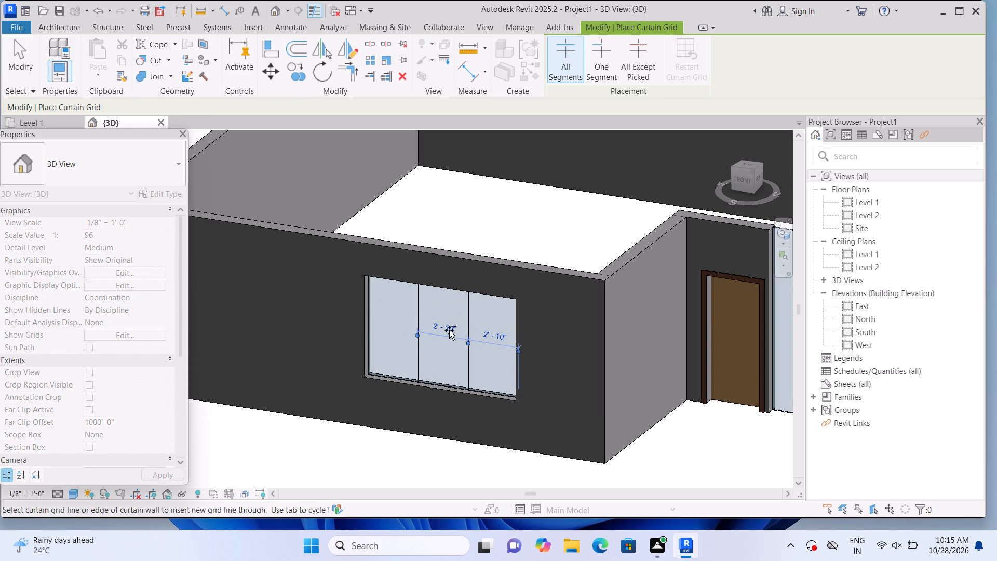
key(Escape)
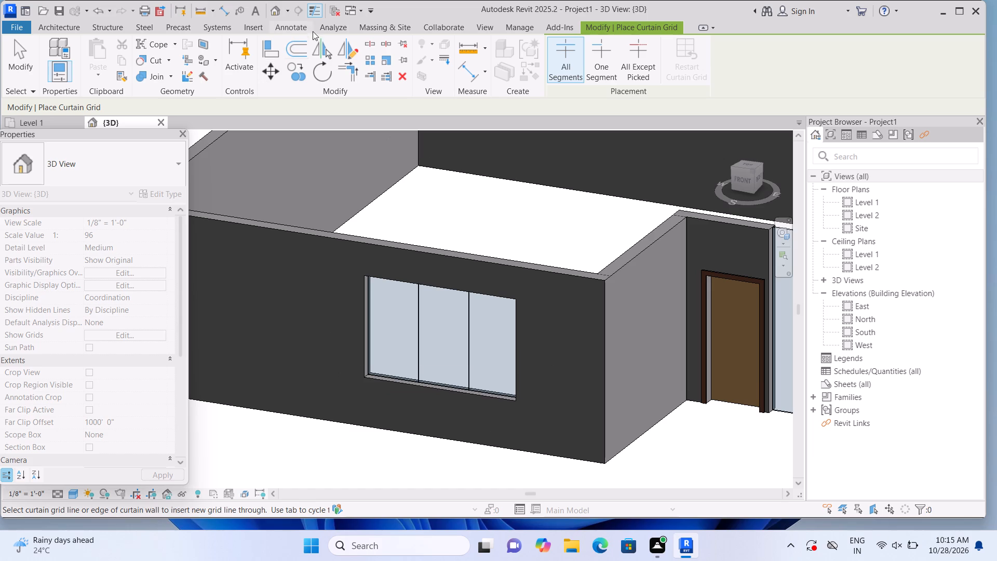
Place 2.5" x 5" rectangular mullions on both grid lines and all four outer edges of the front window.
click(65, 30)
click(381, 77)
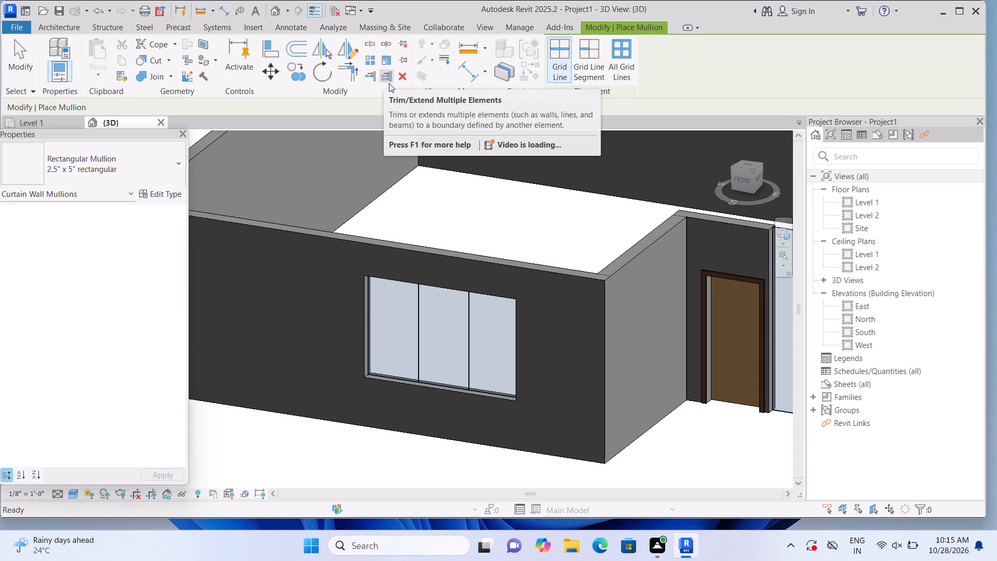
click(414, 322)
click(371, 323)
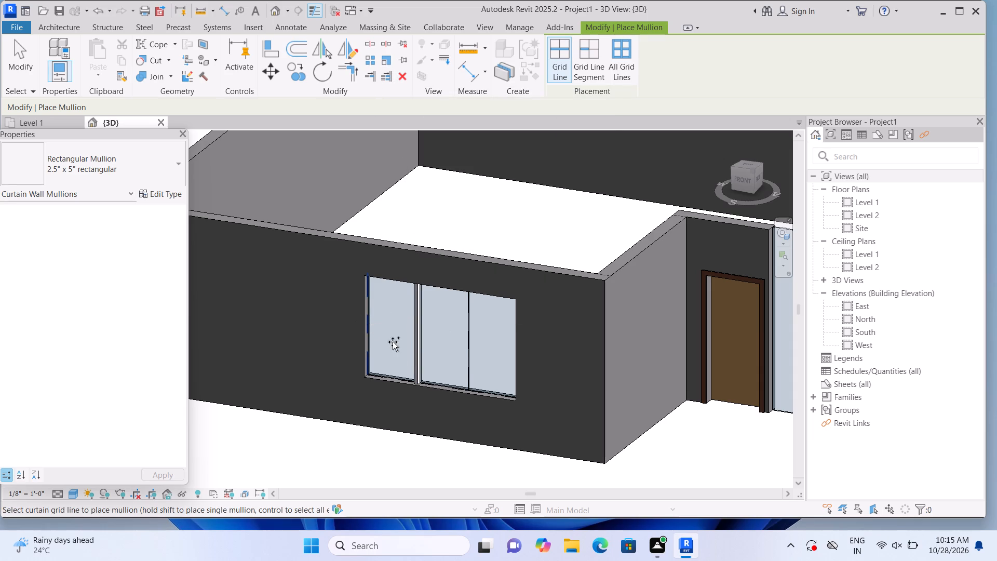
click(397, 375)
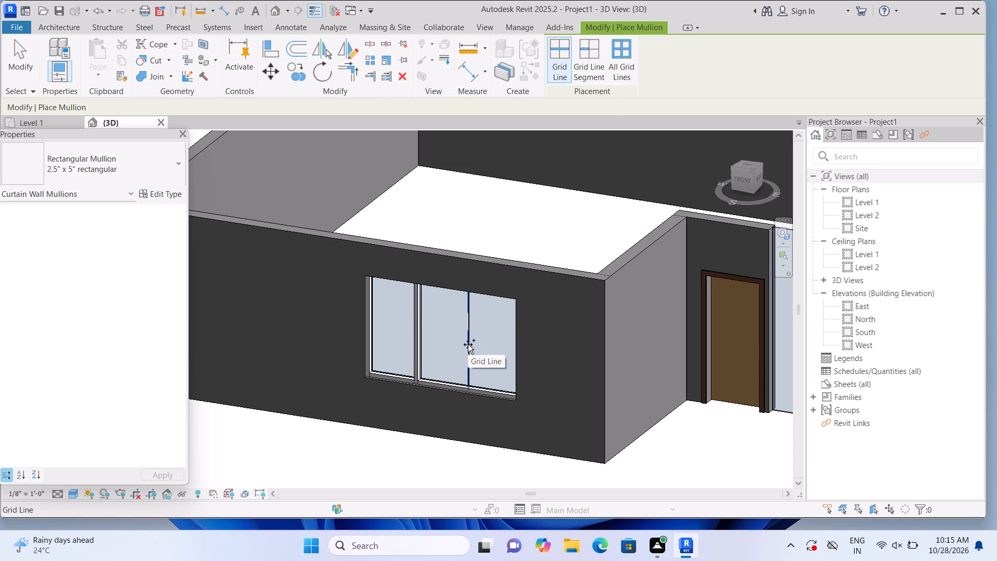
click(468, 344)
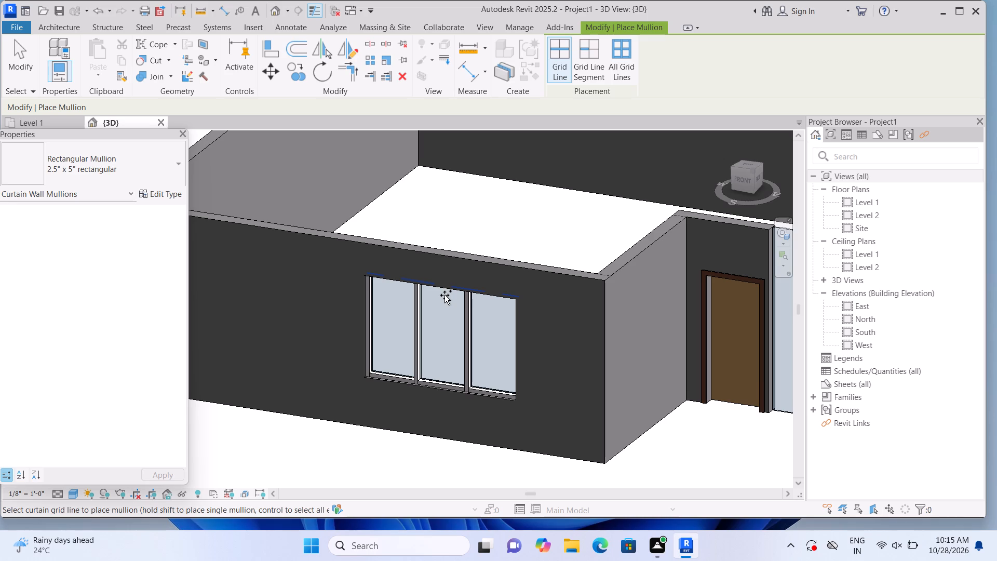
click(444, 295)
click(511, 344)
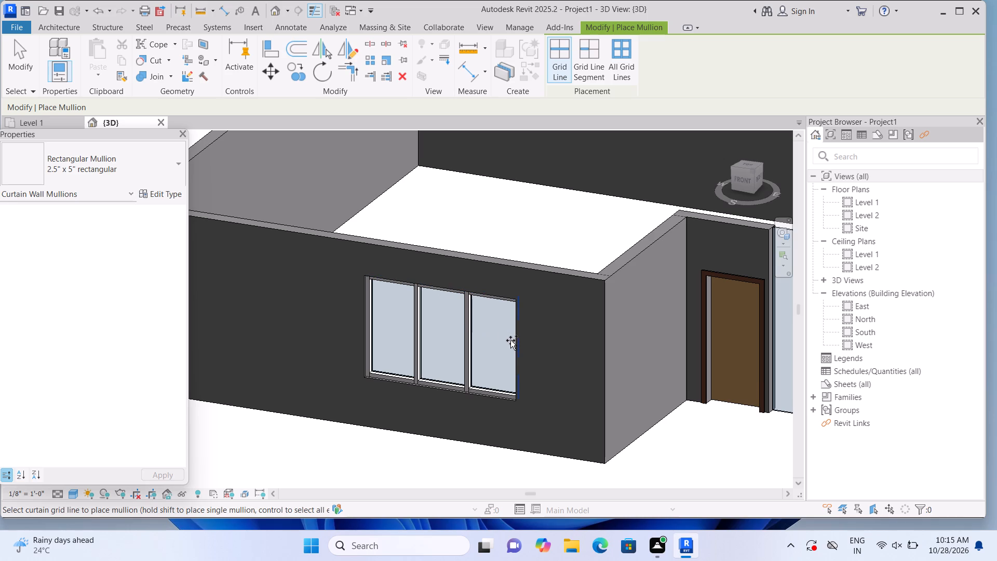
scroll(503, 337, down, 3)
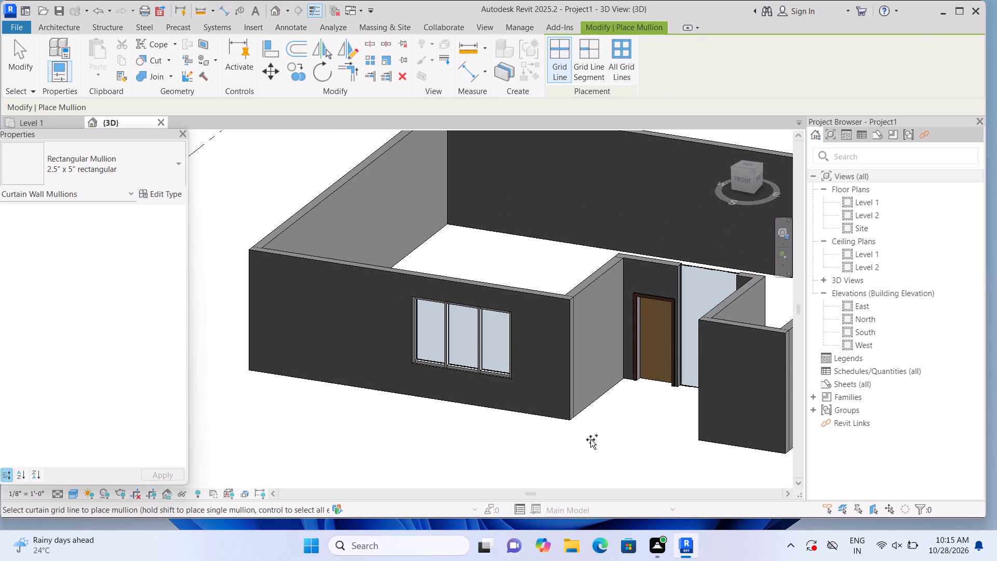
key(Escape)
Raise the entrance recess's Single-Flush door to a sill height of 9".
shift+middle_drag(583, 462, 613, 475)
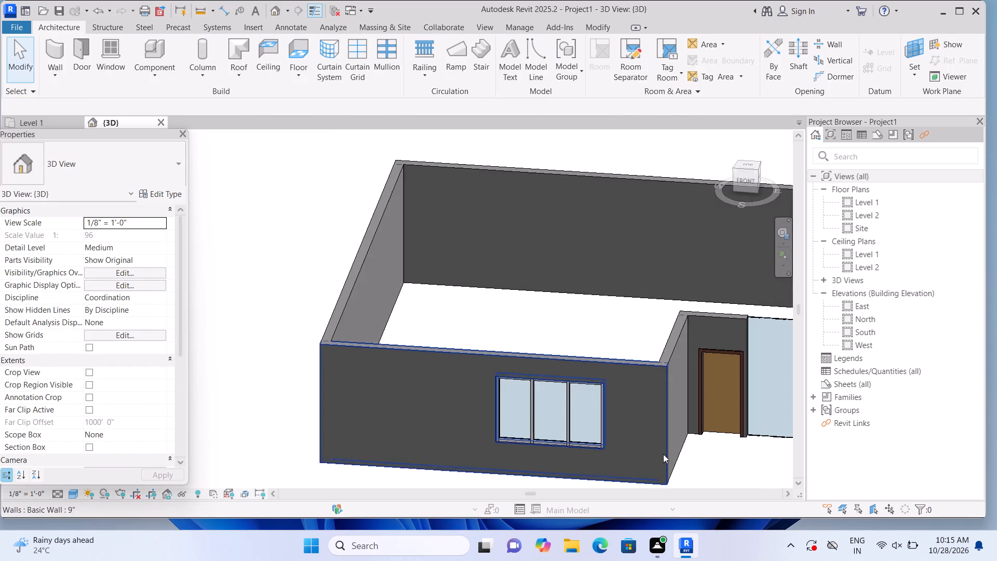
middle_drag(731, 456, 592, 391)
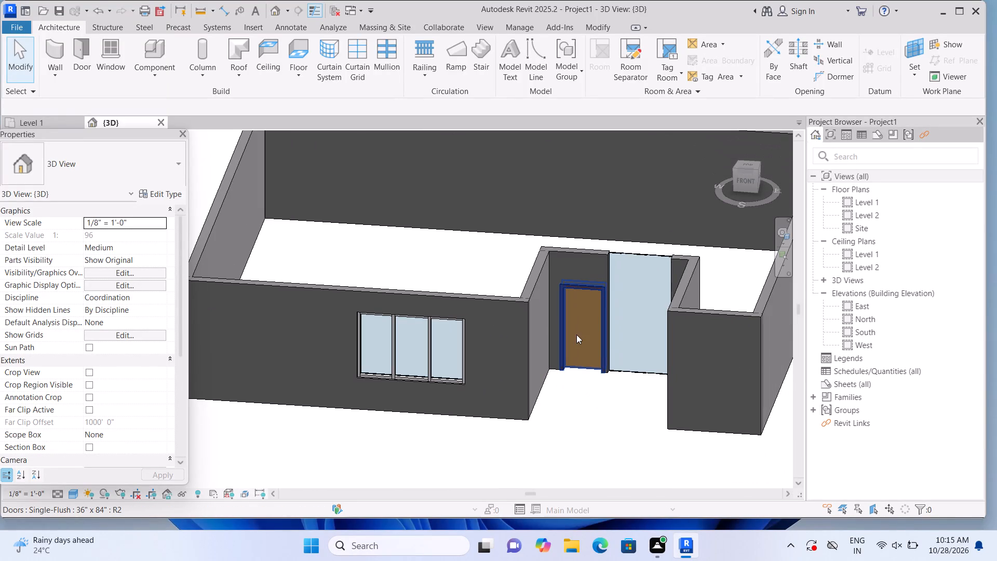
click(576, 335)
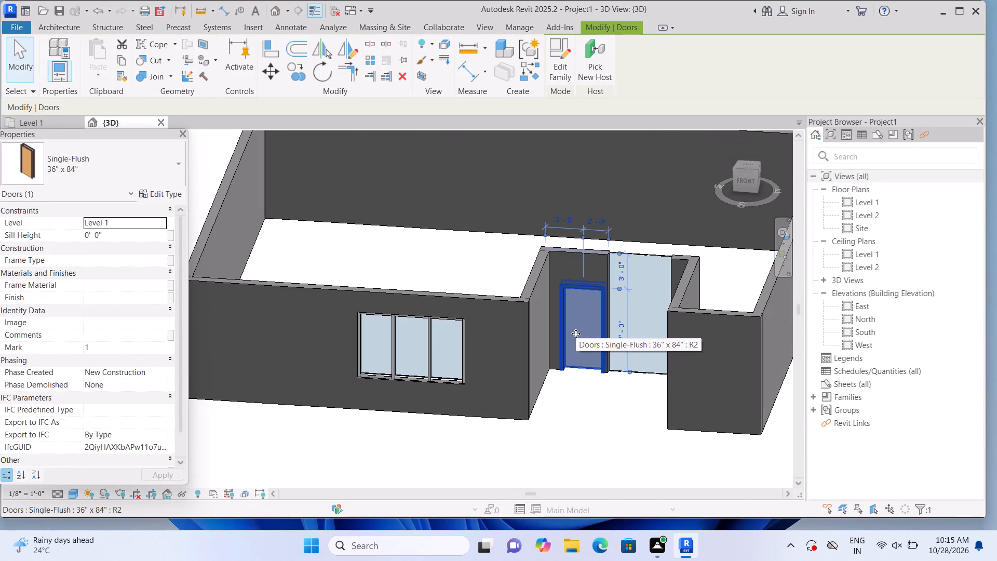
key(Up)
key(Up)
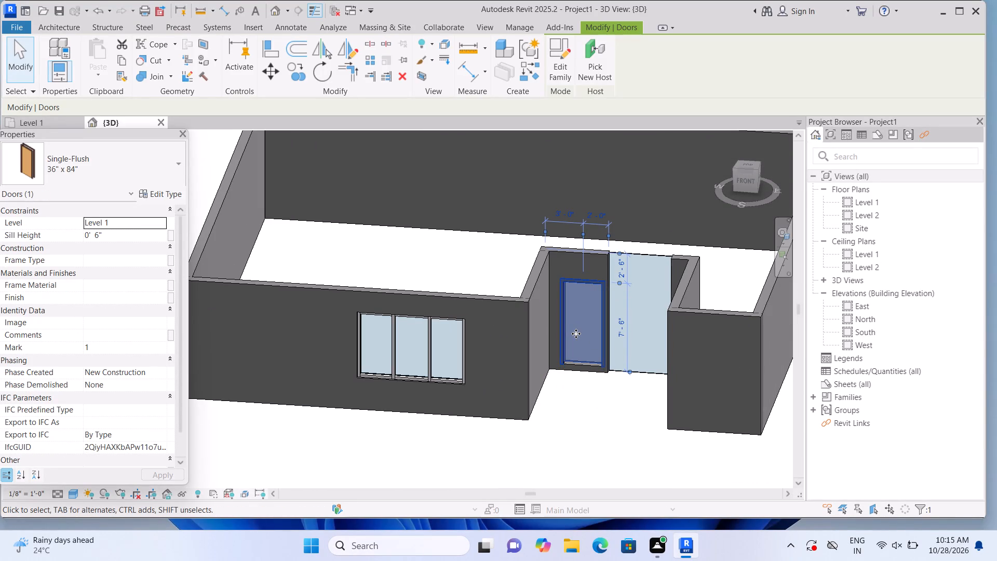
key(Up)
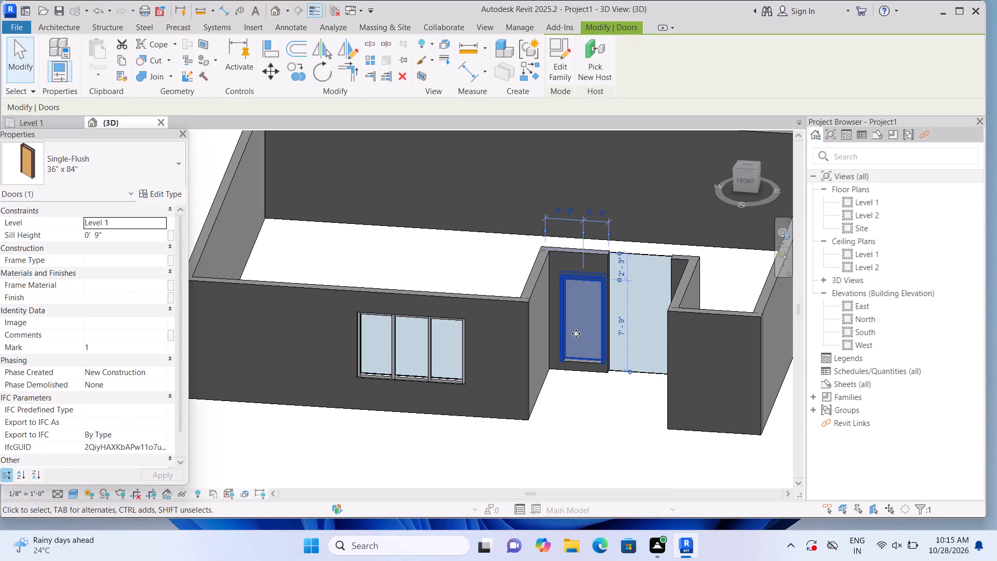
key(Escape)
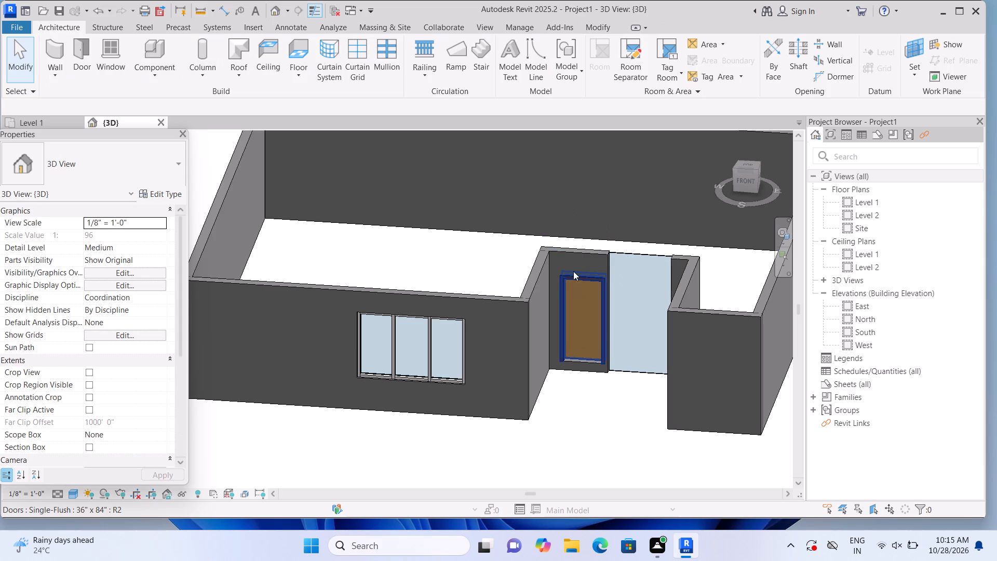
Resize the curtain wall beside the entrance door to about 6'-2" high with its base offset about 2'-0" above Level 1.
scroll(596, 340, up, 3)
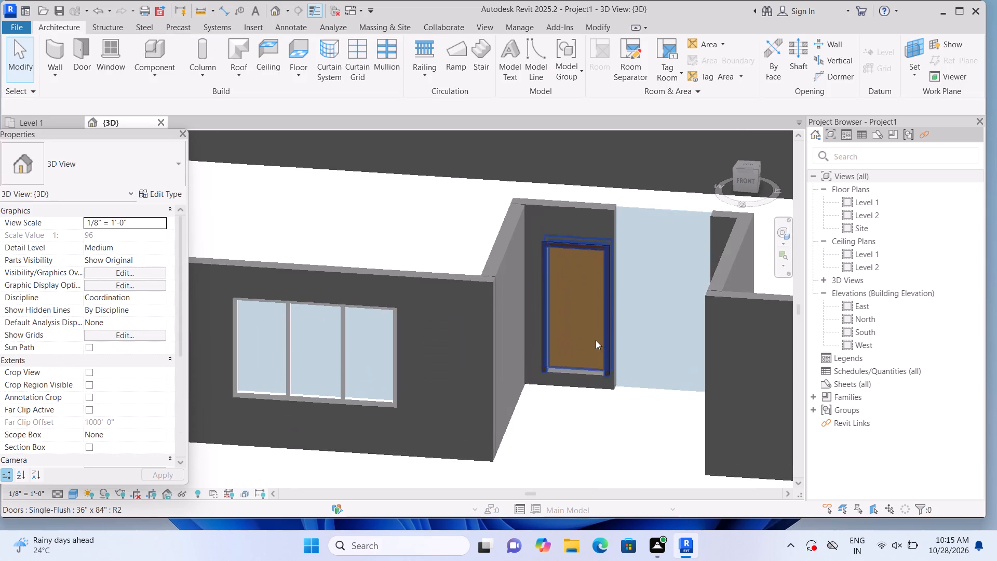
click(653, 255)
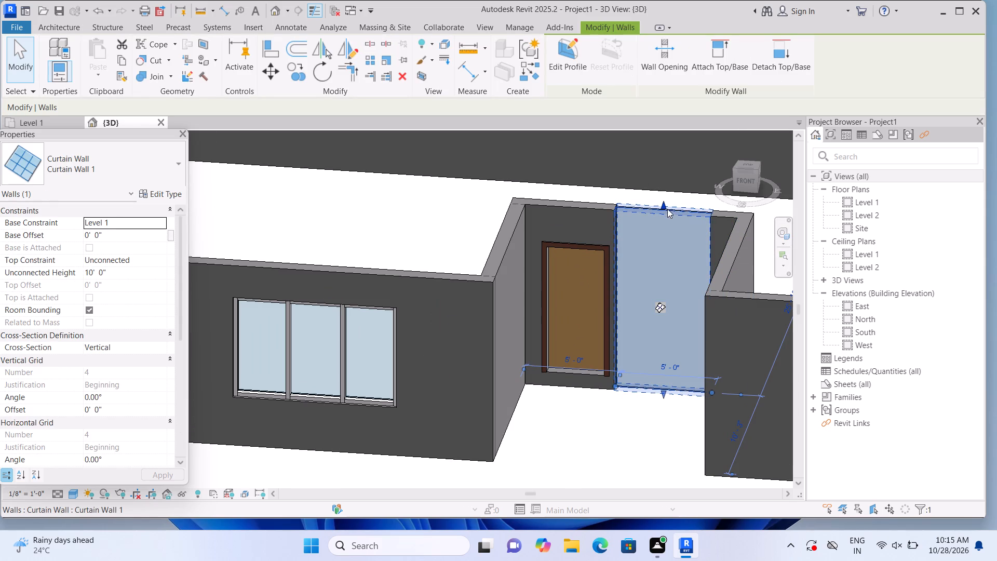
drag(664, 203, 661, 233)
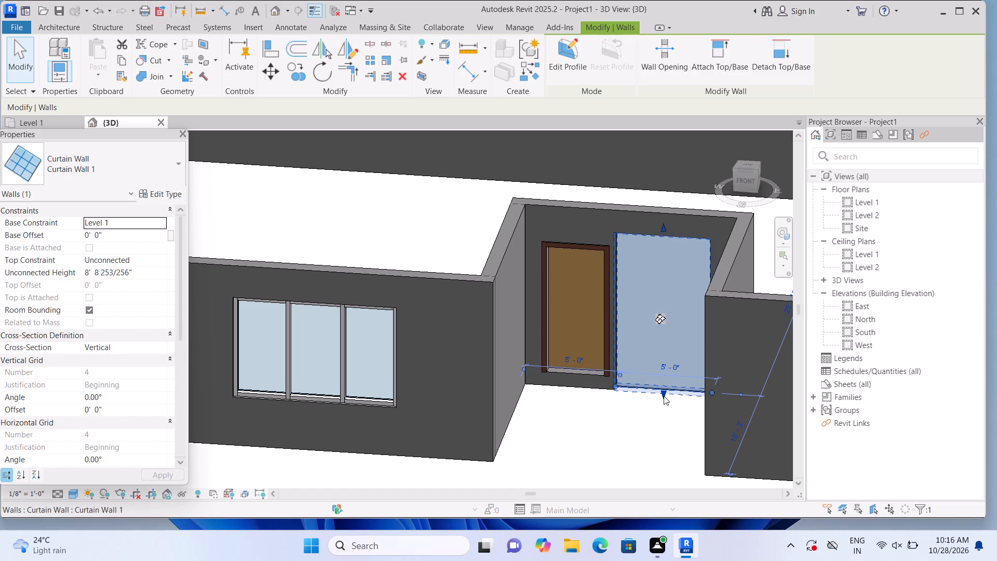
drag(664, 393, 679, 340)
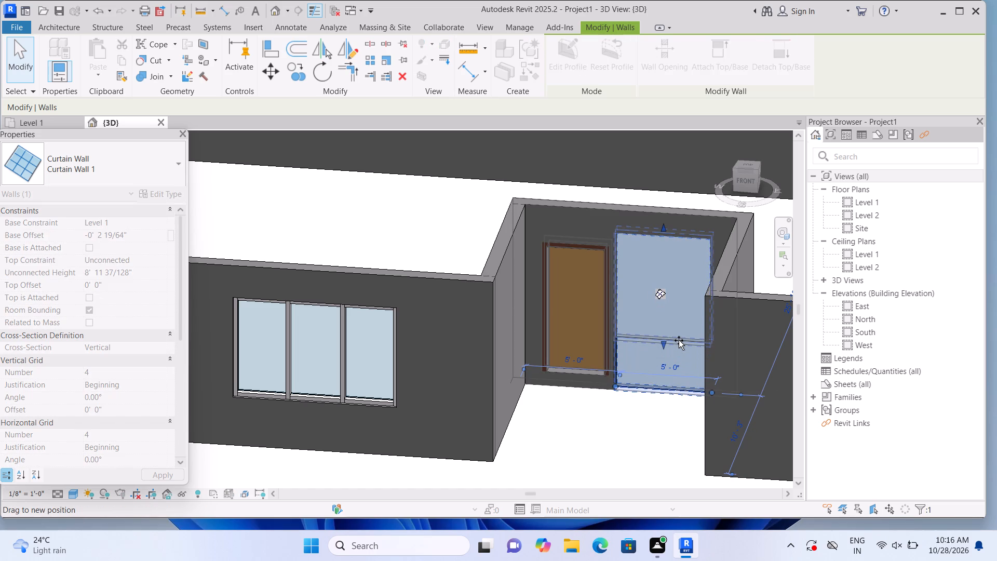
drag(679, 340, 679, 353)
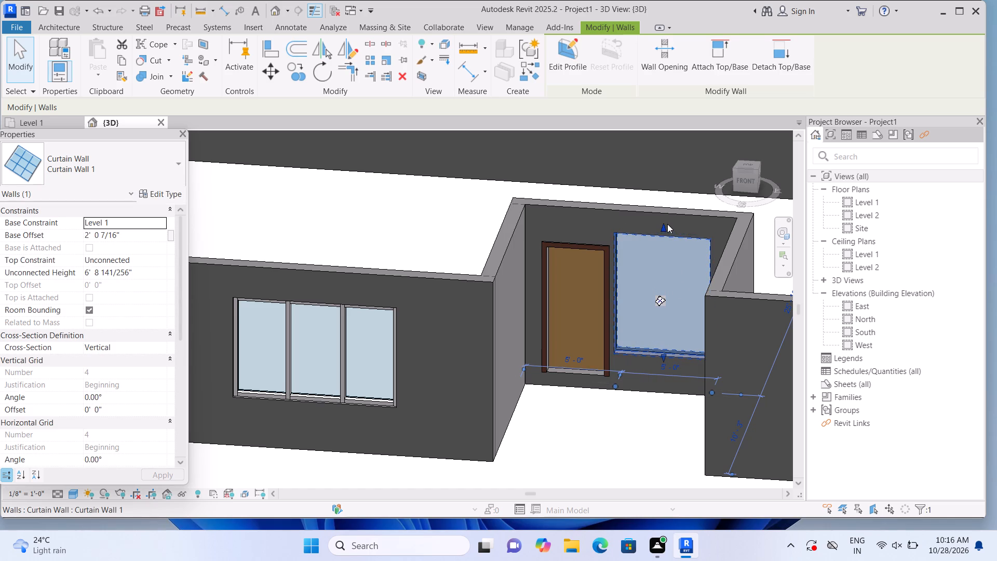
drag(661, 226, 661, 242)
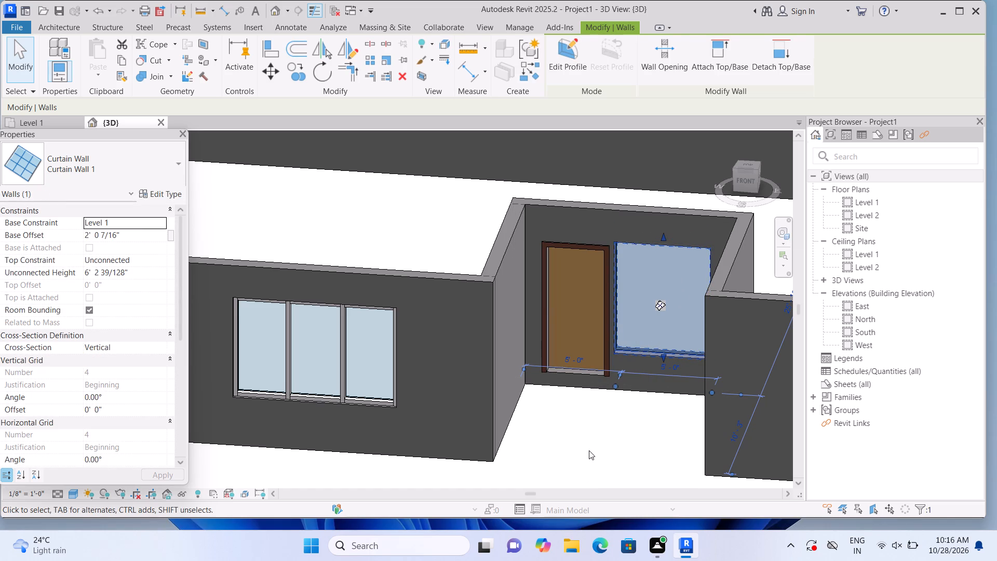
click(589, 450)
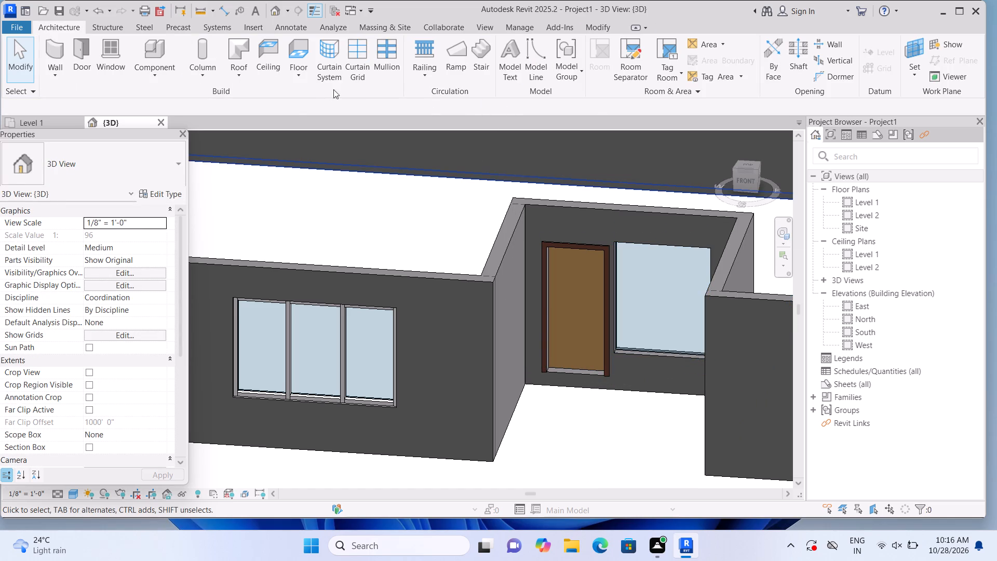
Add a vertical curtain grid line at the middle of the entrance window, making two panels 2'-6" wide.
click(363, 74)
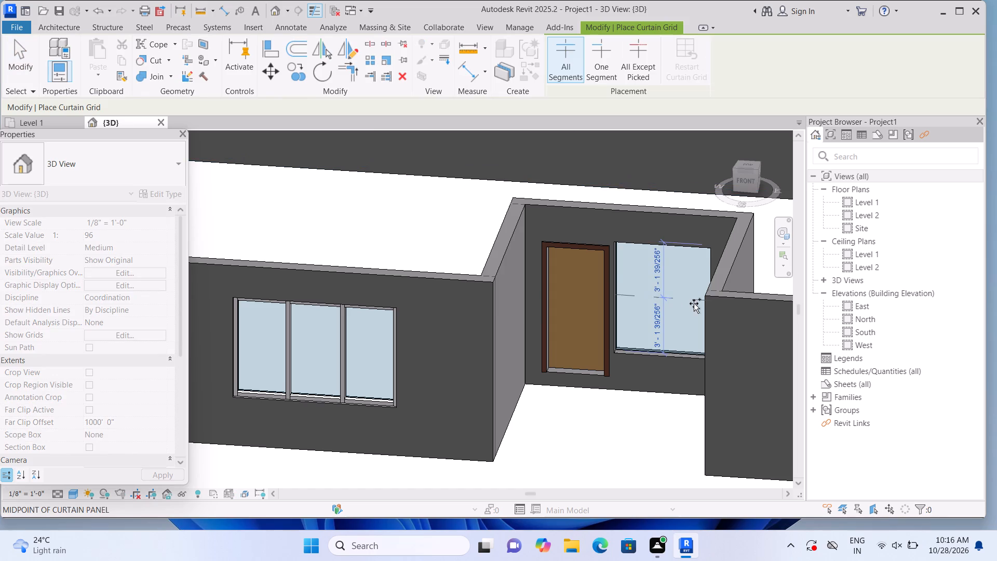
click(668, 267)
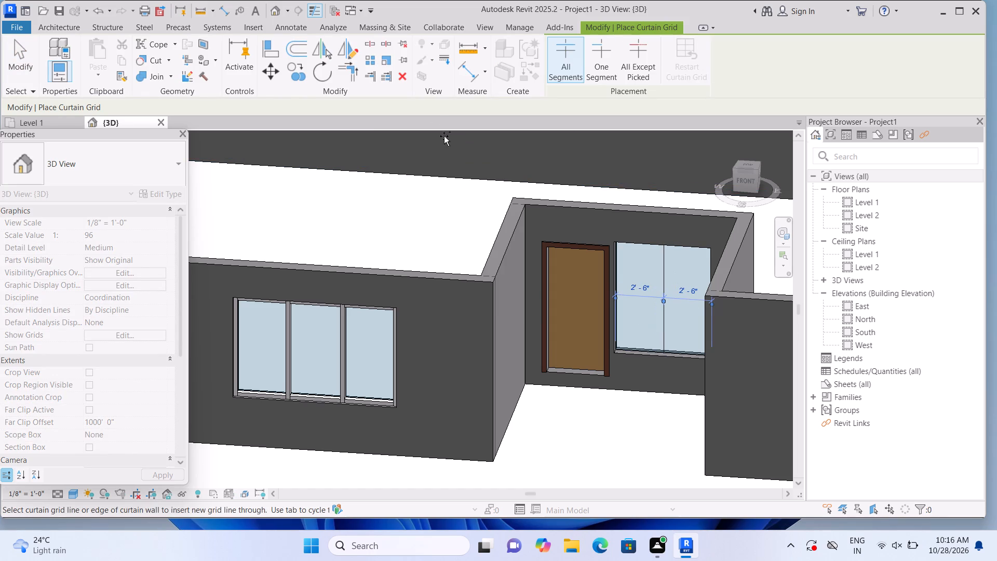
Place 2.5" x 5" rectangular mullions on the middle grid line and all four outer edges of the entrance window.
click(56, 33)
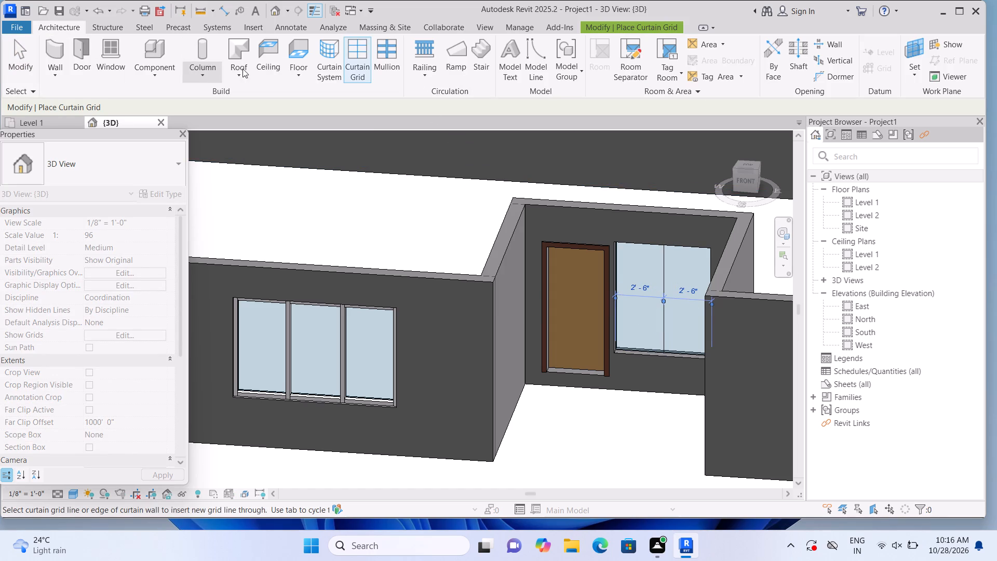
click(384, 71)
click(667, 286)
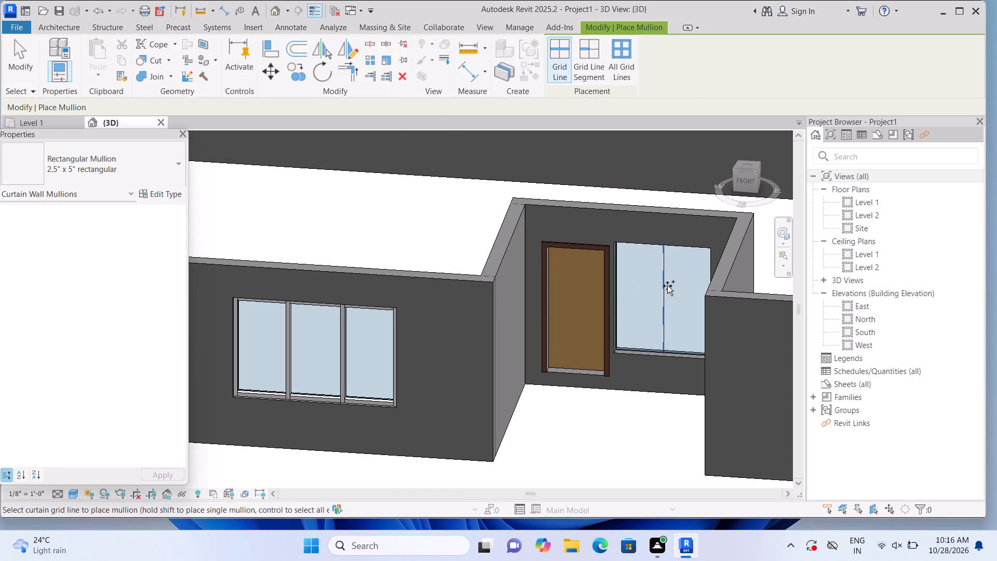
click(618, 286)
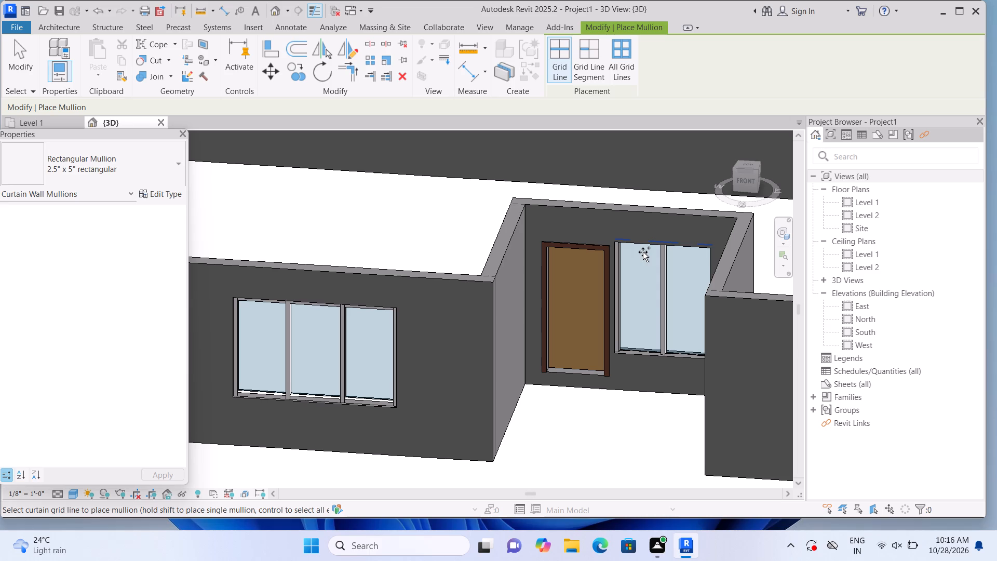
click(643, 252)
click(644, 352)
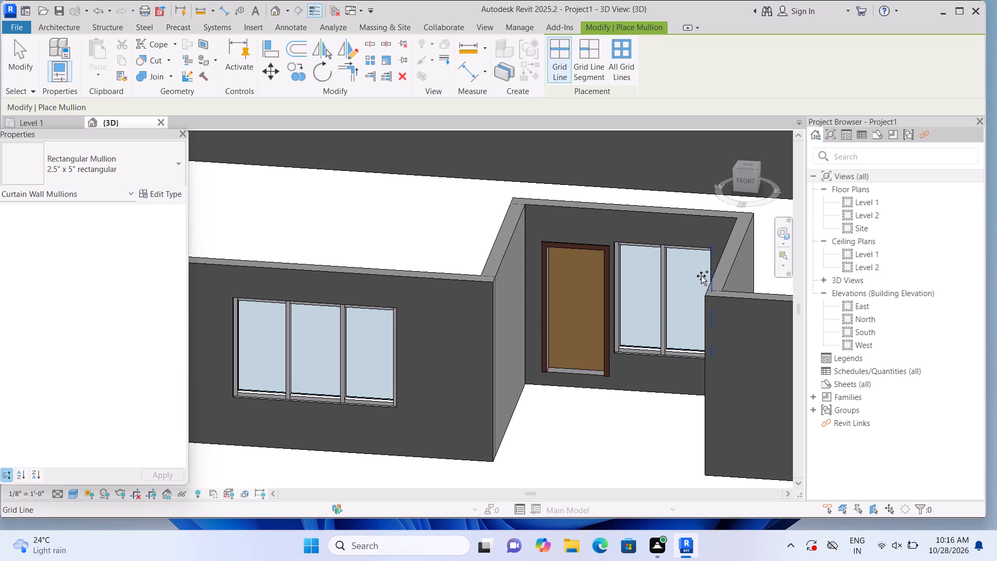
click(701, 276)
key(Escape)
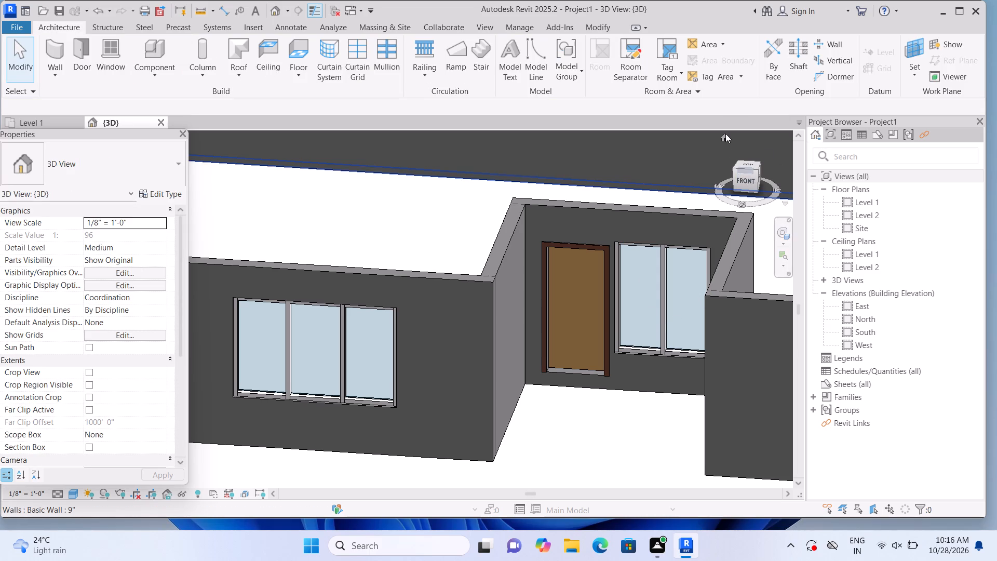
In the East elevation, add a level with plan views 10'-0" above Level 2, its ends aligned with the existing levels.
click(725, 135)
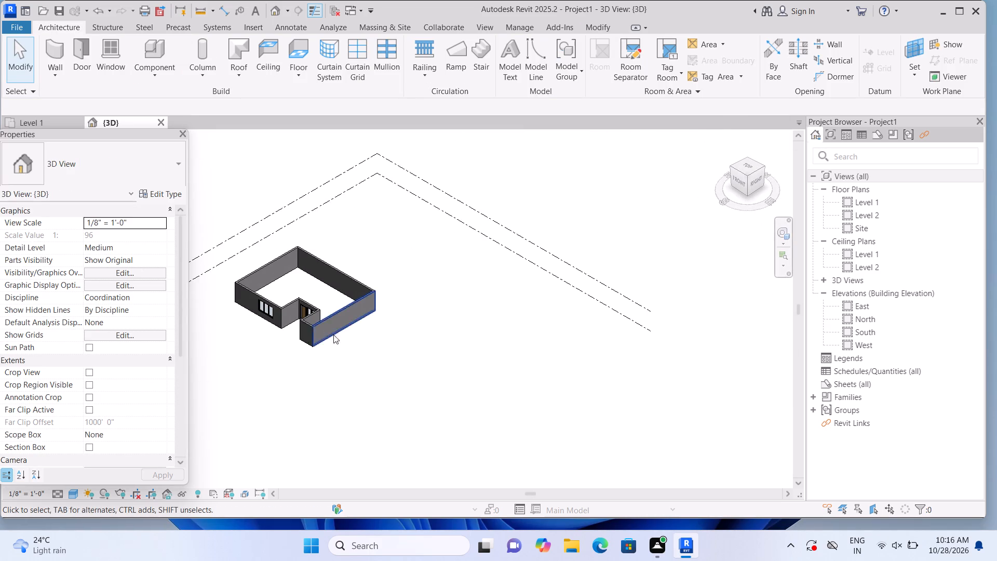
scroll(220, 318, up, 3)
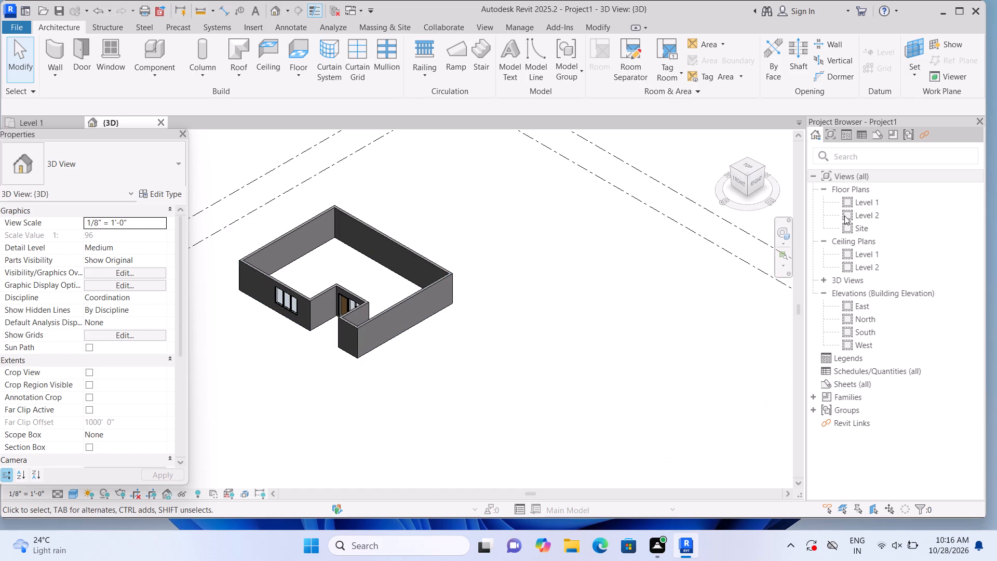
double_click(849, 200)
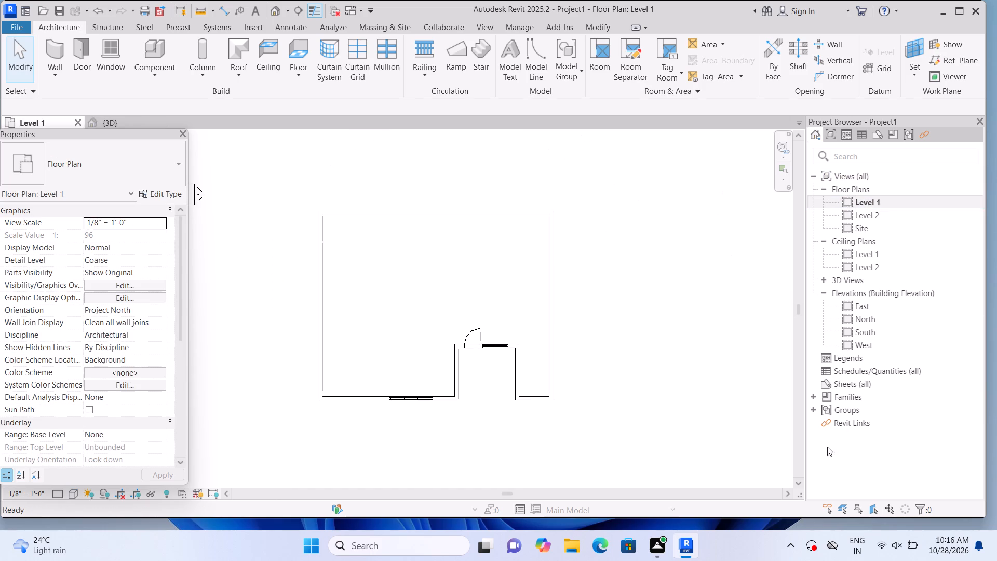
double_click(848, 303)
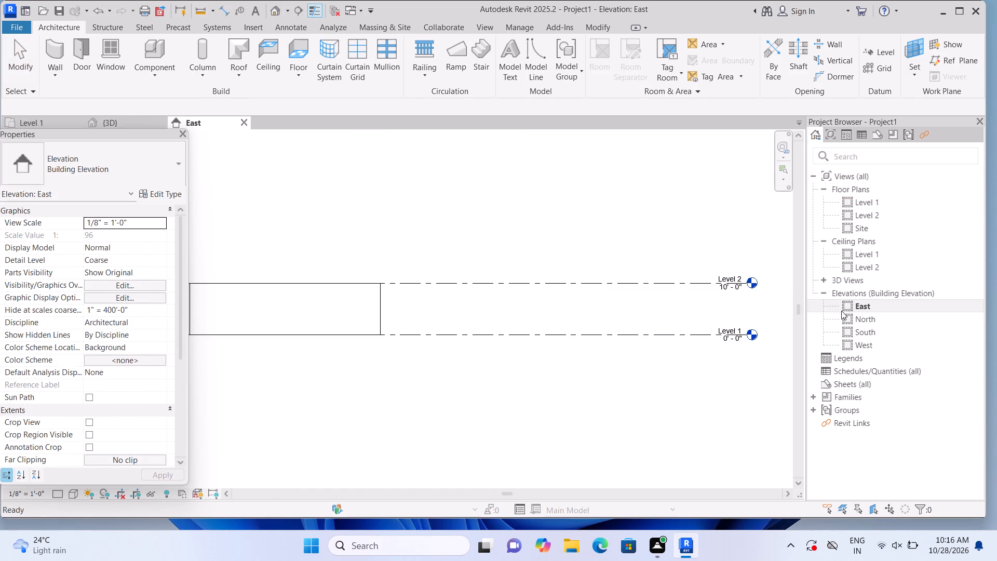
scroll(280, 399, down, 4)
middle_drag(282, 414, 421, 418)
scroll(413, 412, up, 1)
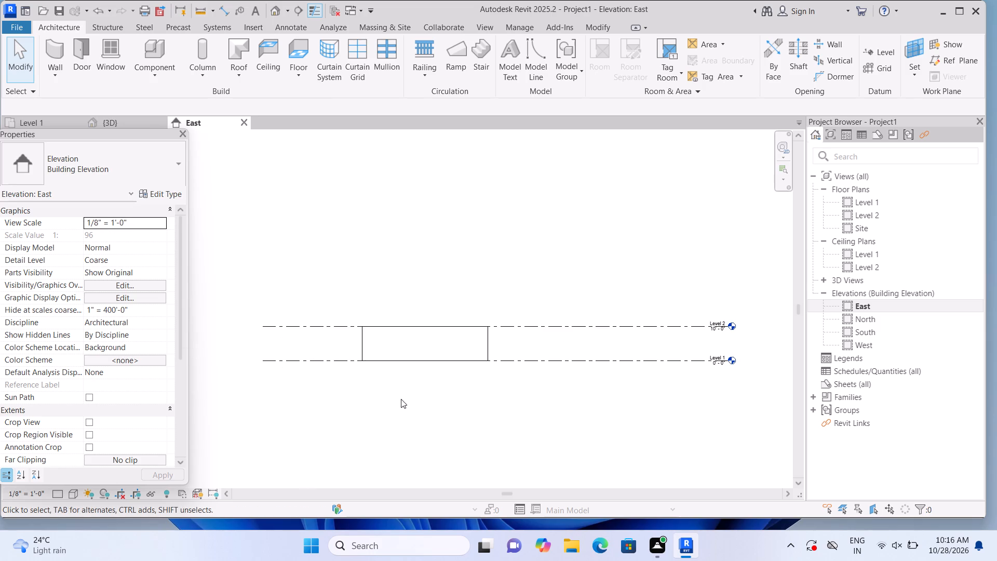
text(ll)
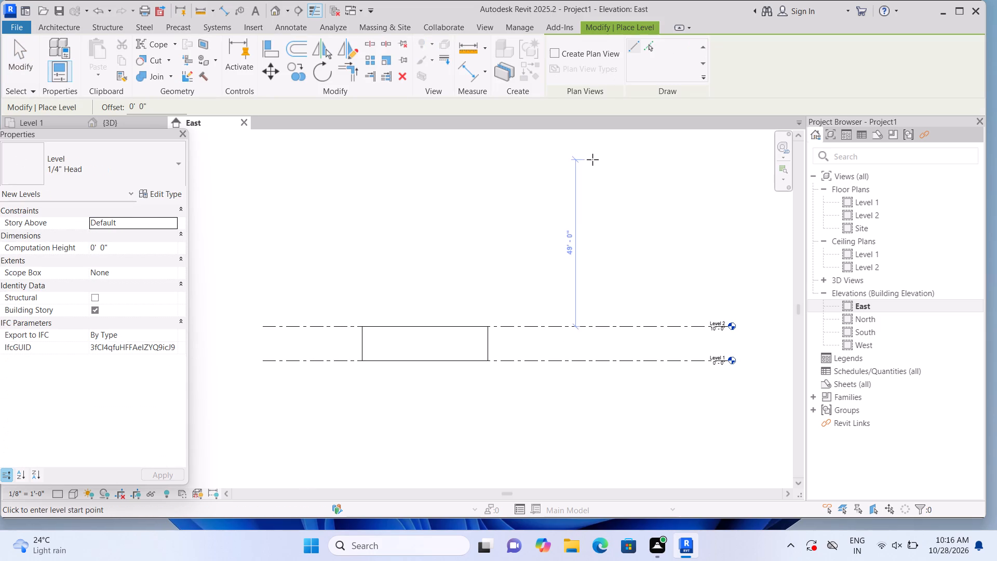
click(554, 53)
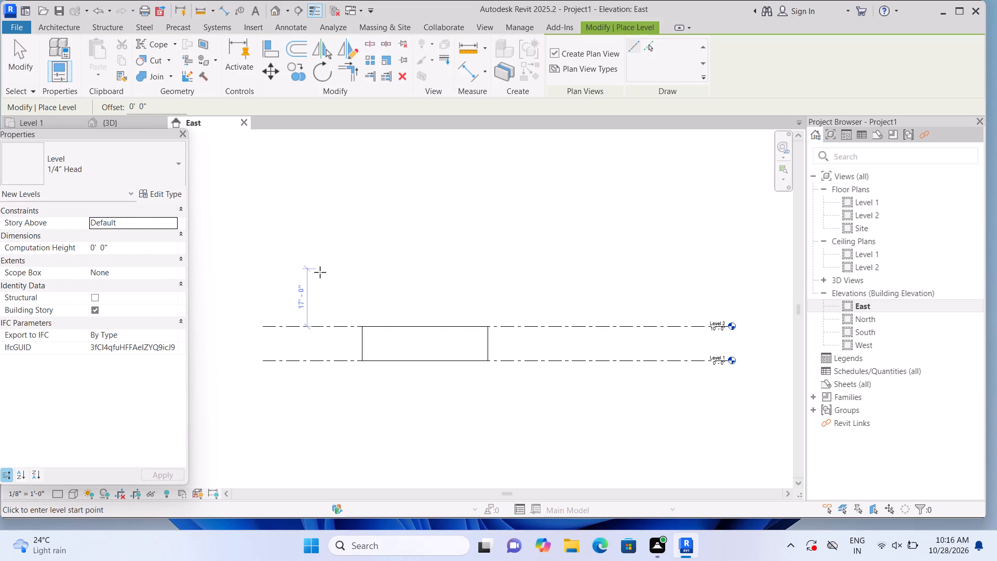
click(294, 292)
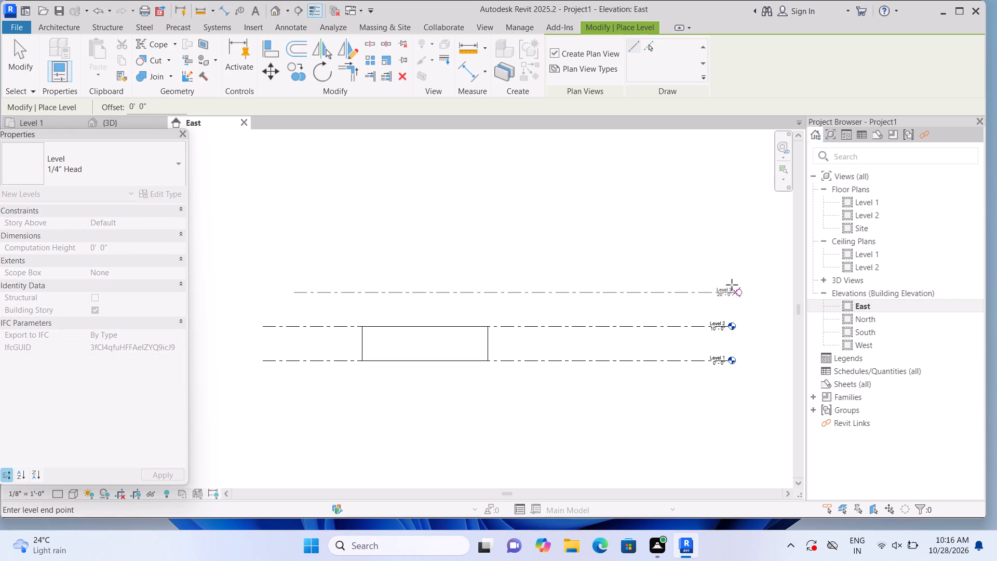
click(730, 286)
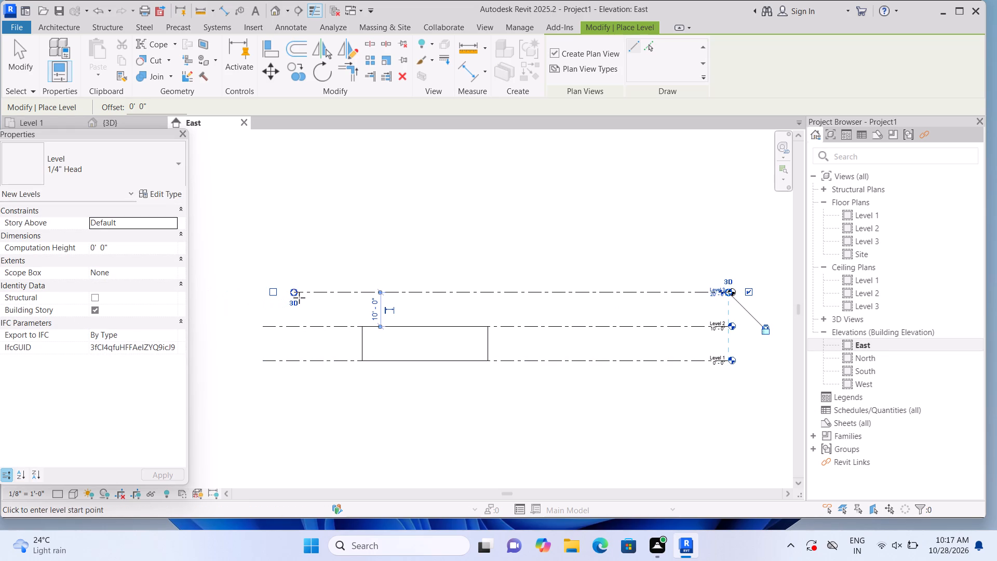
drag(294, 290, 267, 296)
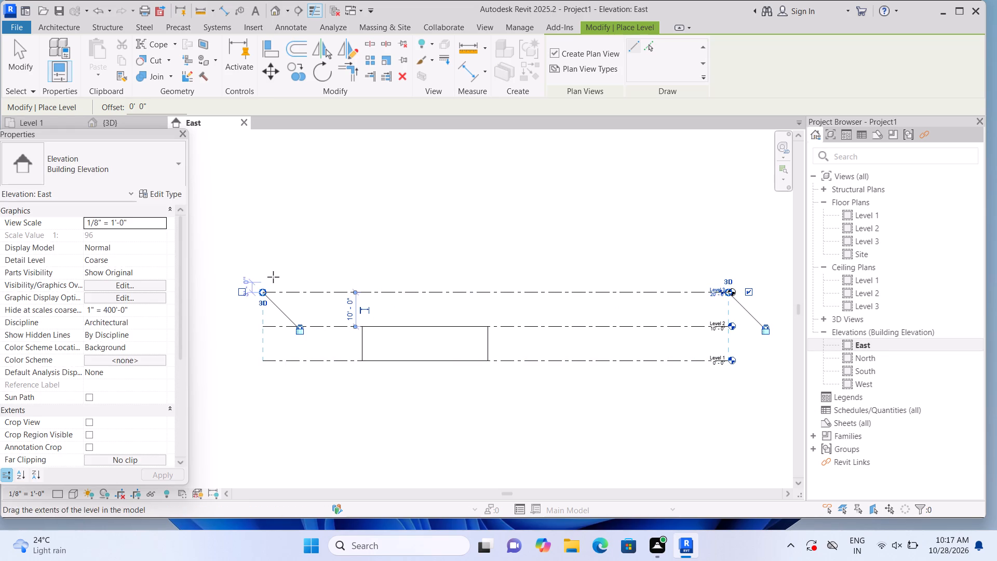
key(Escape)
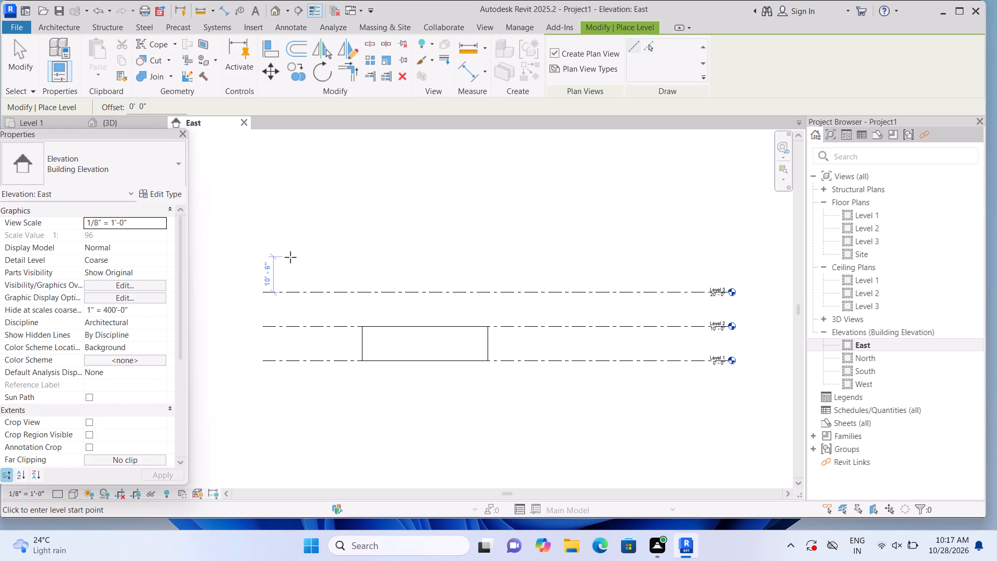
Add two more levels at 30'-0" and 40'-0", aligning both ends of each with the levels below.
click(290, 258)
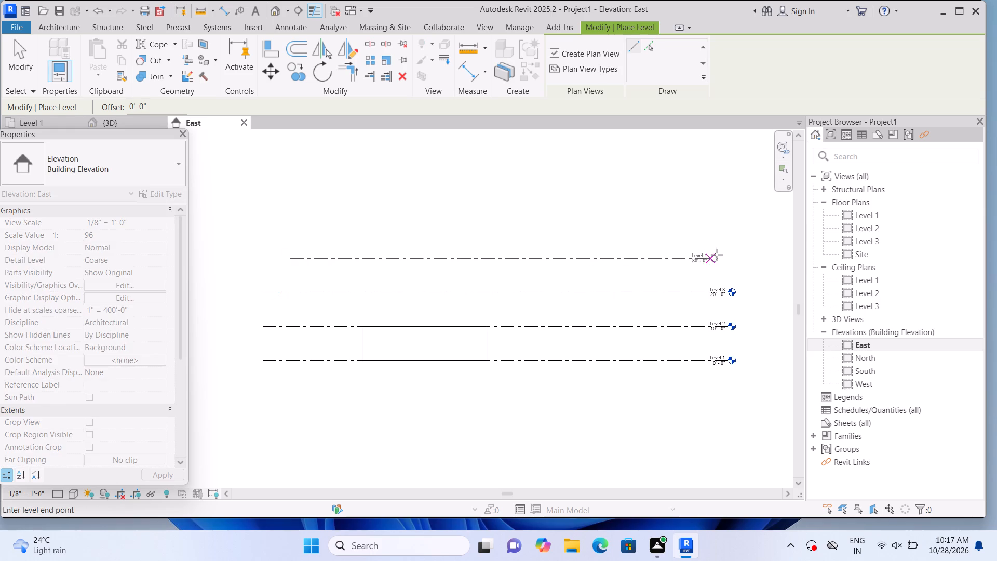
click(725, 262)
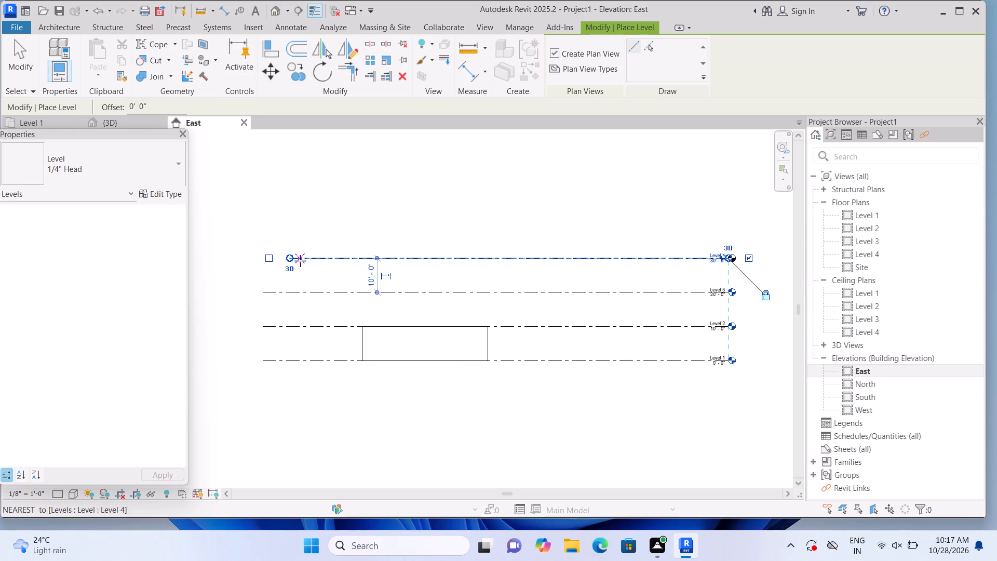
drag(290, 261, 261, 259)
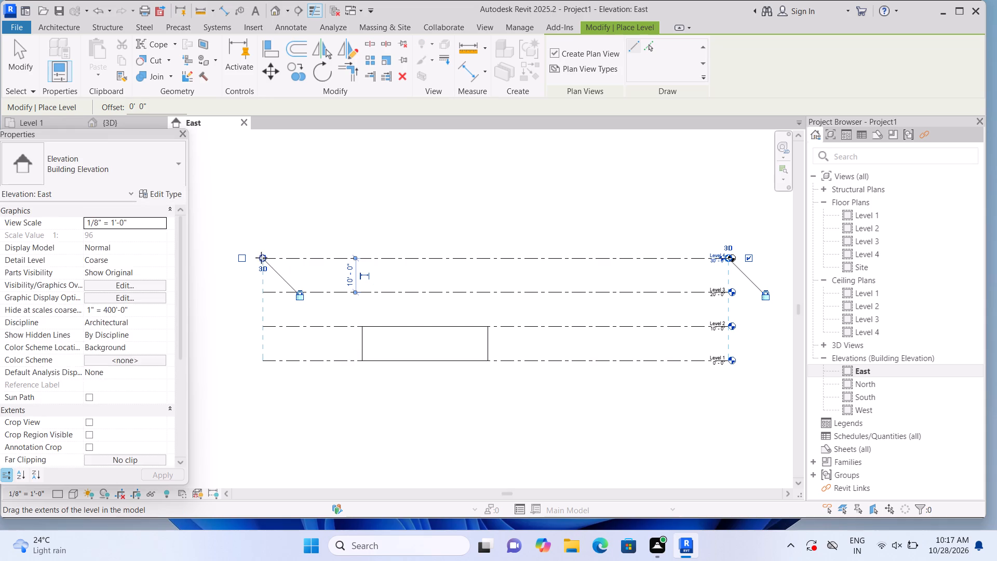
key(Escape)
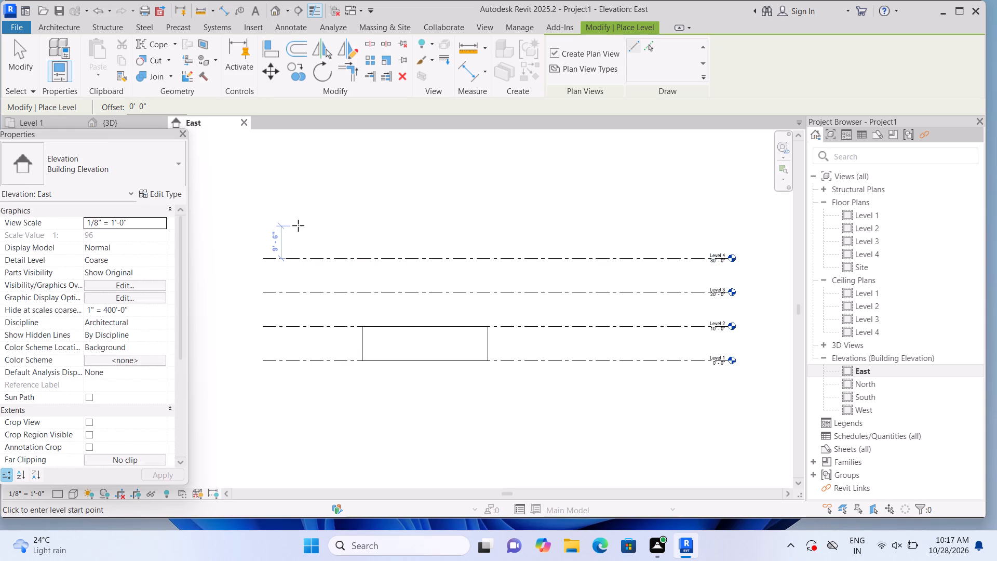
click(299, 224)
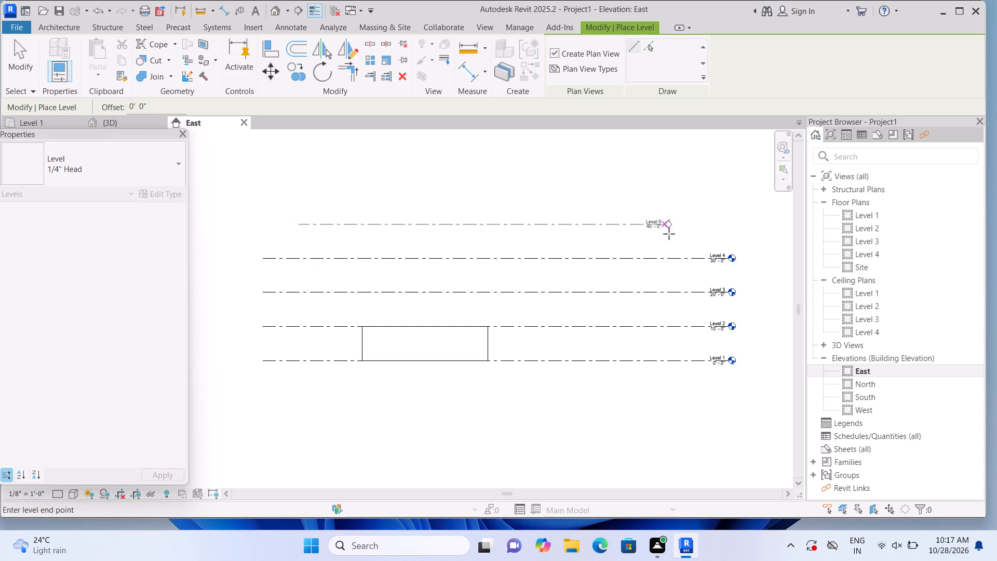
click(733, 222)
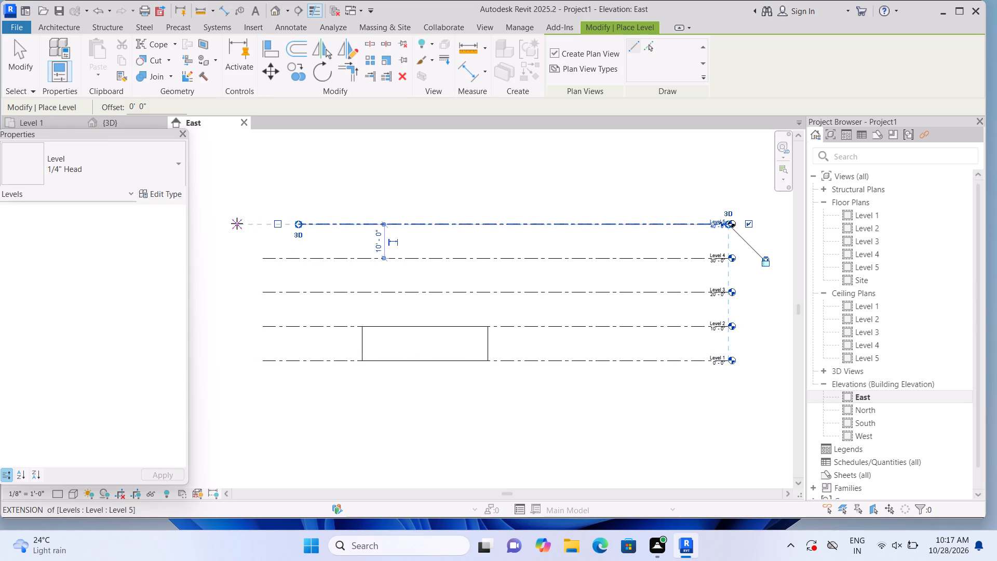
drag(300, 222, 277, 225)
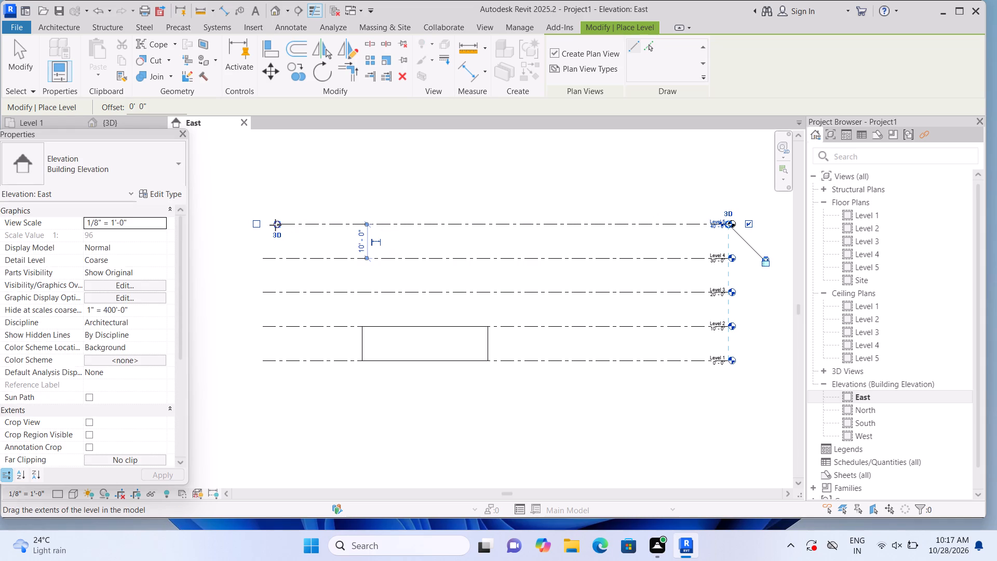
drag(277, 226, 265, 225)
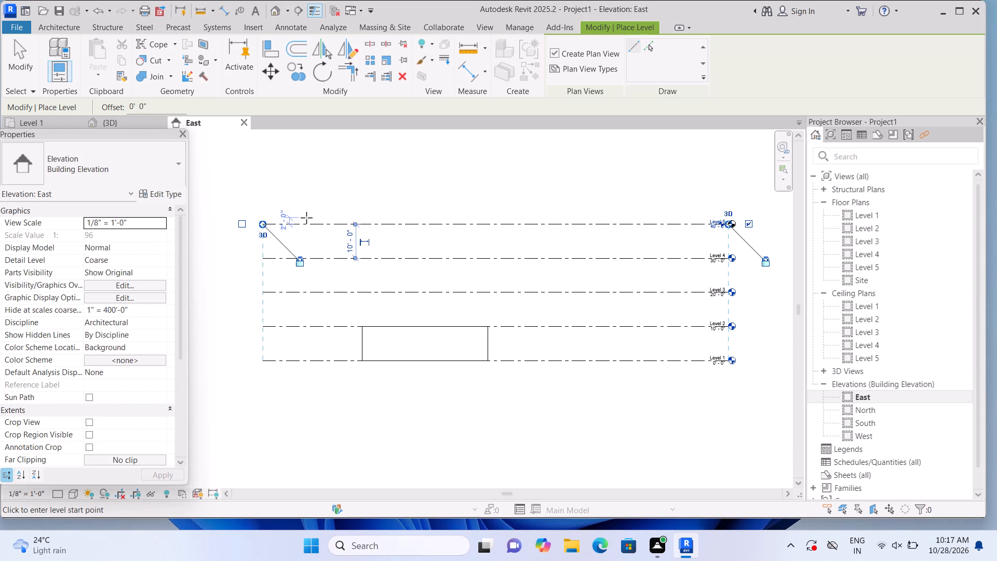
key(Escape)
key(Escape)
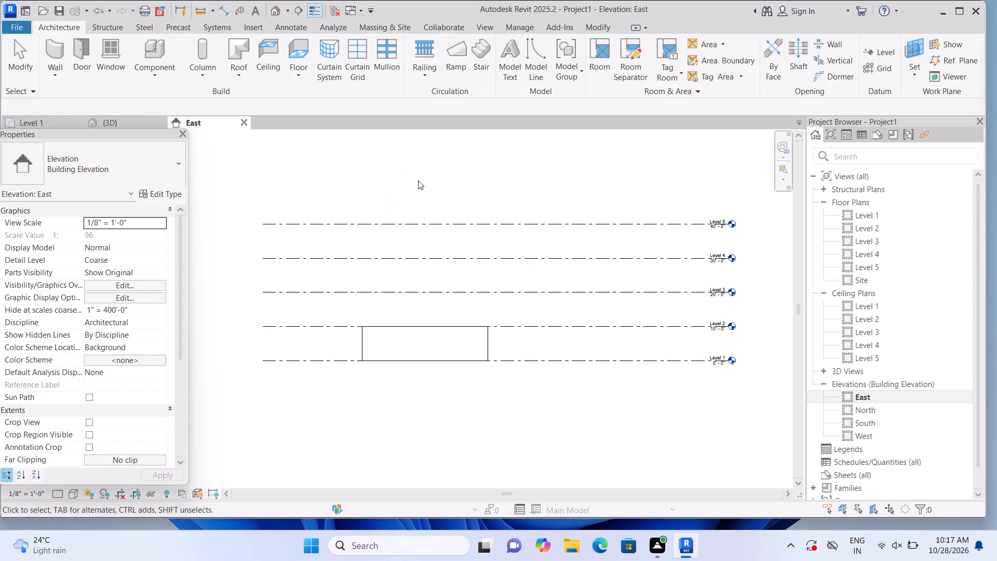
From the Level 1 floor plan, create an in-place model in the Generic Models category, keeping the default name.
double_click(848, 215)
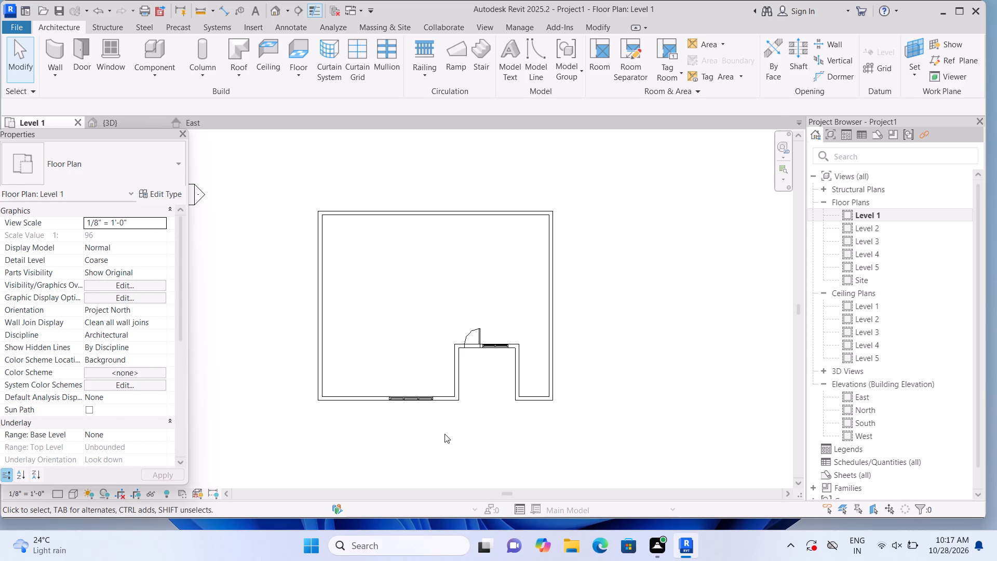
scroll(444, 434, up, 1)
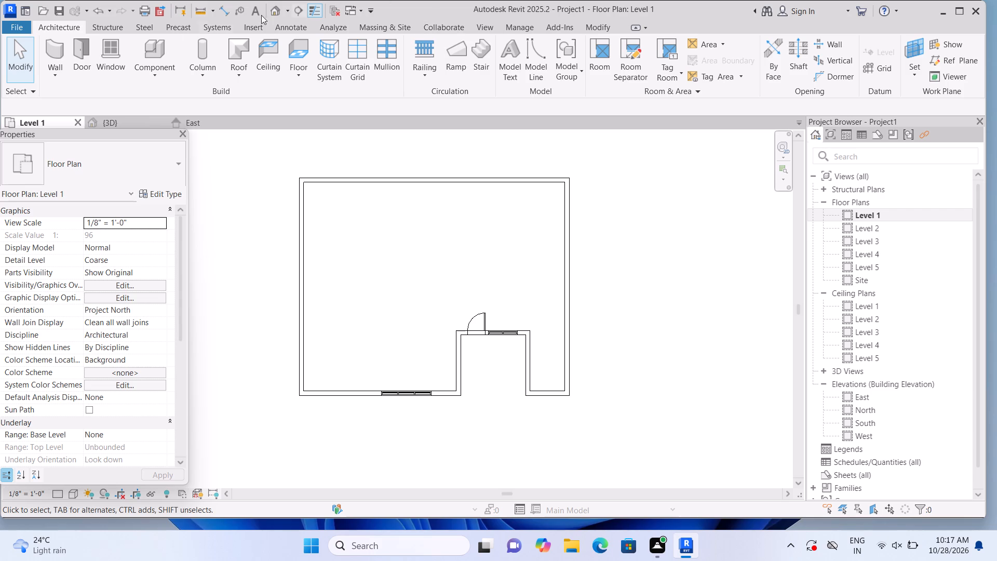
click(149, 77)
click(167, 118)
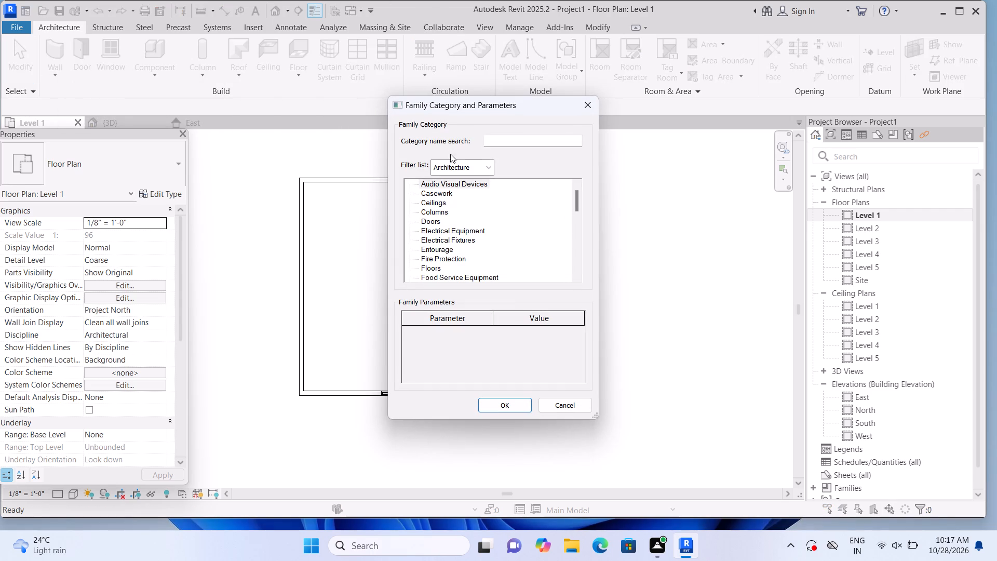
scroll(482, 207, down, 5)
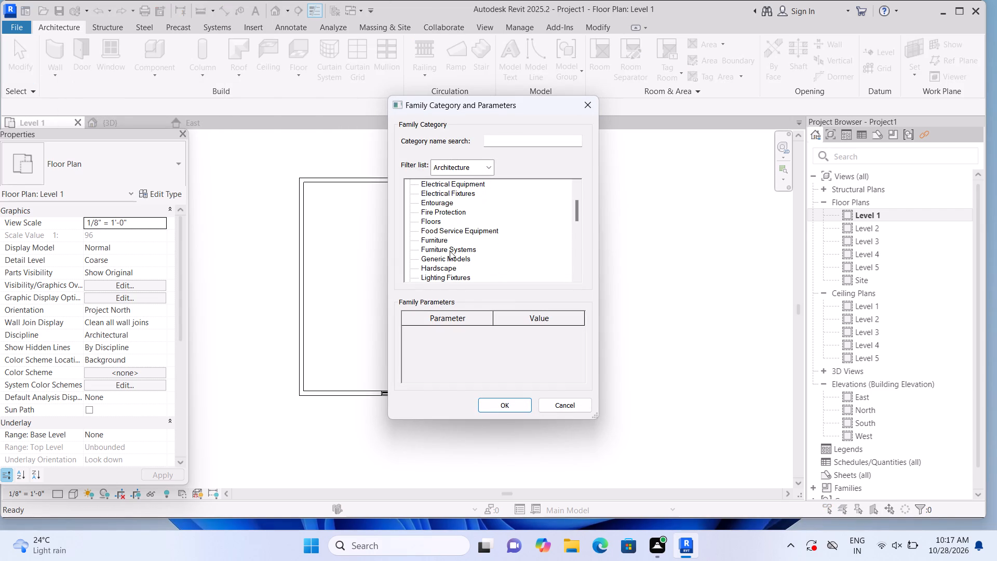
click(451, 257)
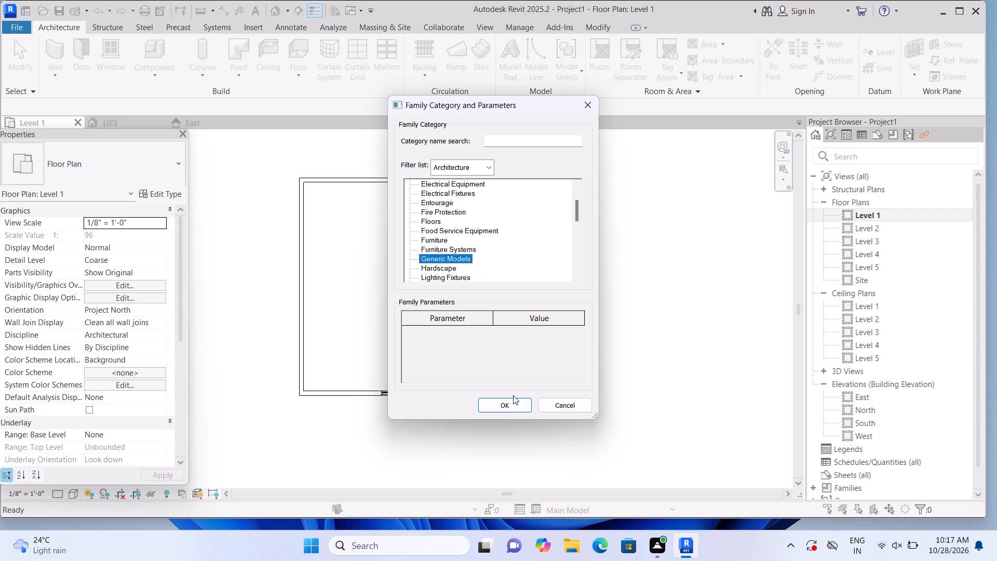
click(507, 405)
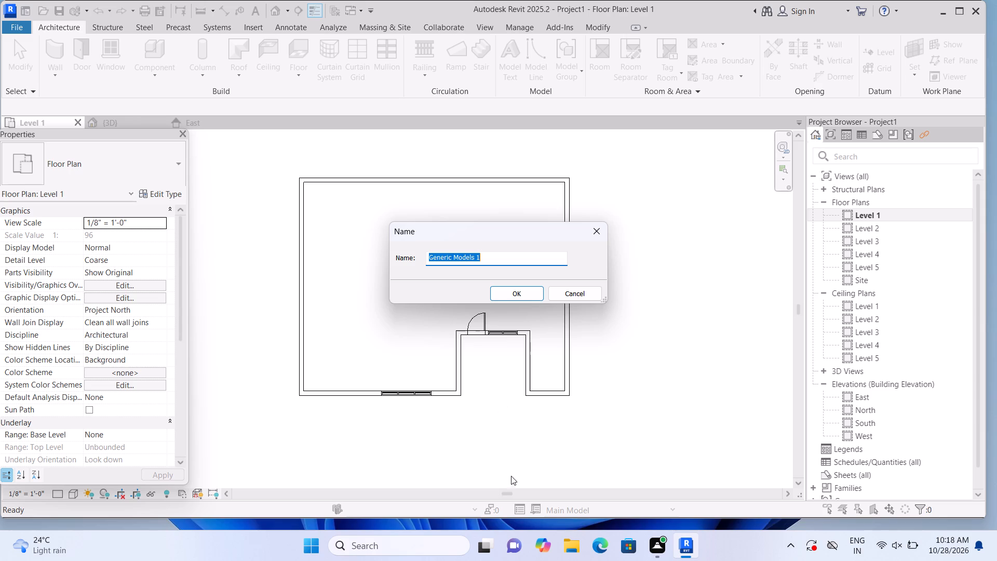
click(528, 295)
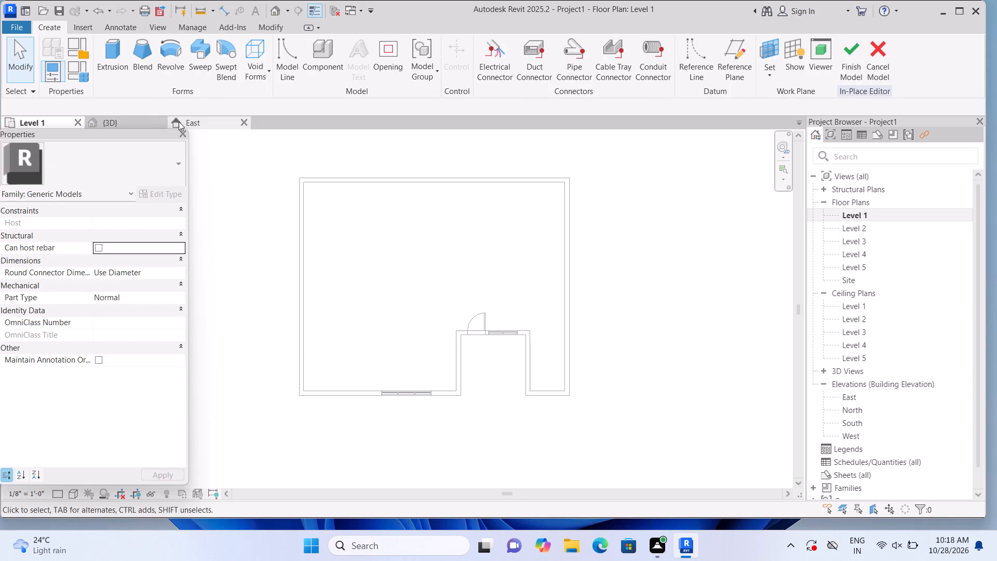
Extrude an 11'-0" by 10'-3" rectangle filling the entrance recess in front of the door, with a 1'-0" depth.
click(102, 62)
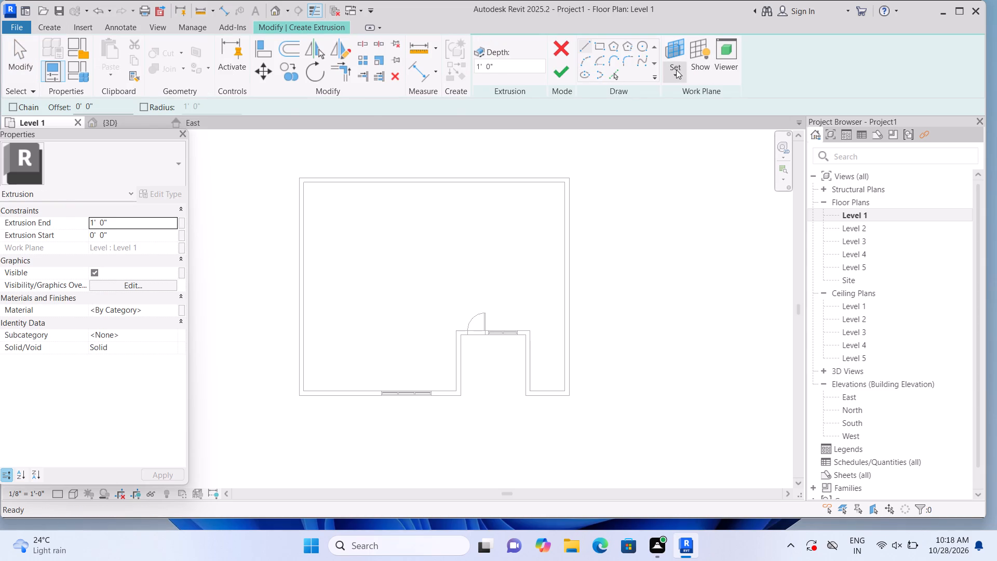
click(674, 71)
click(679, 122)
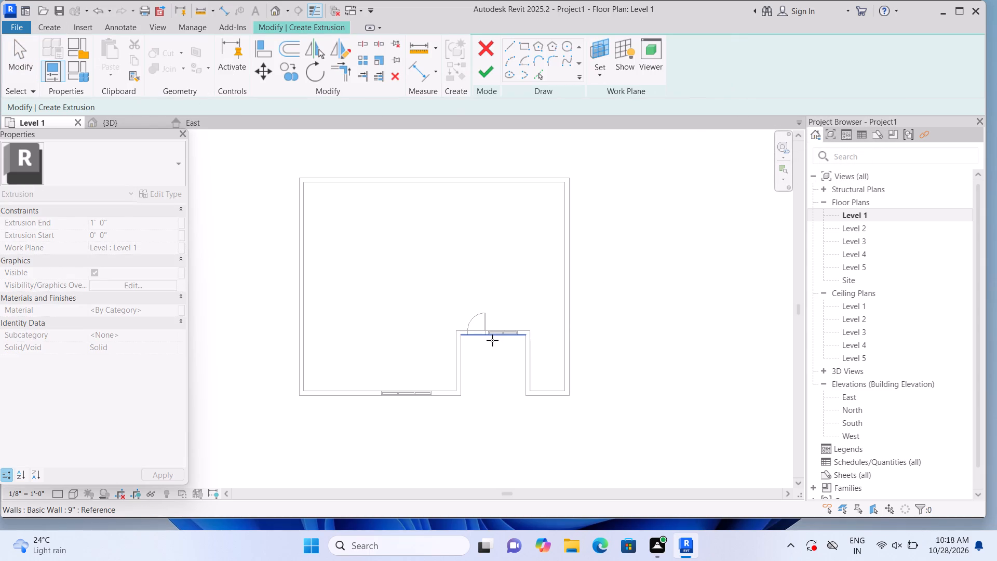
click(492, 340)
click(574, 112)
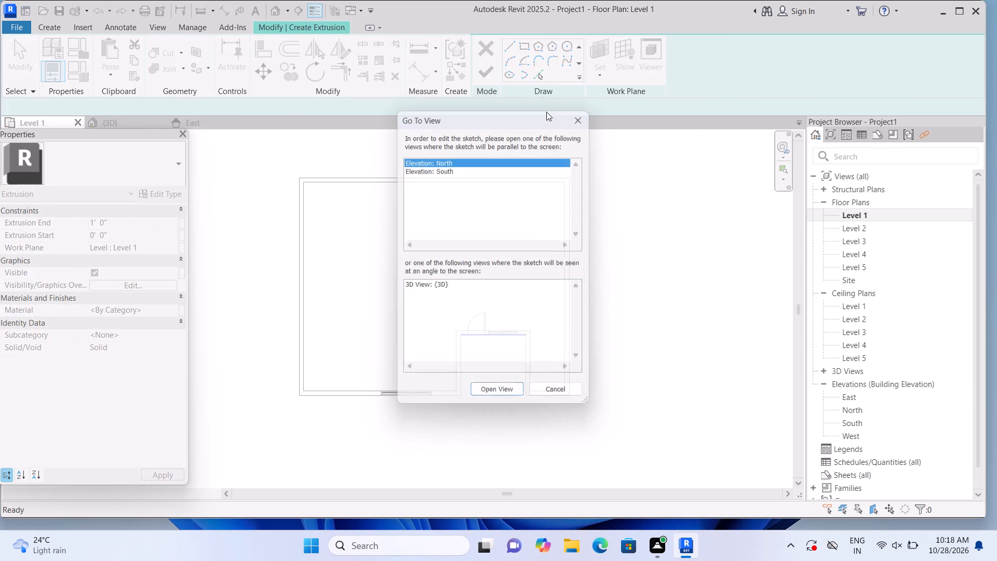
click(523, 41)
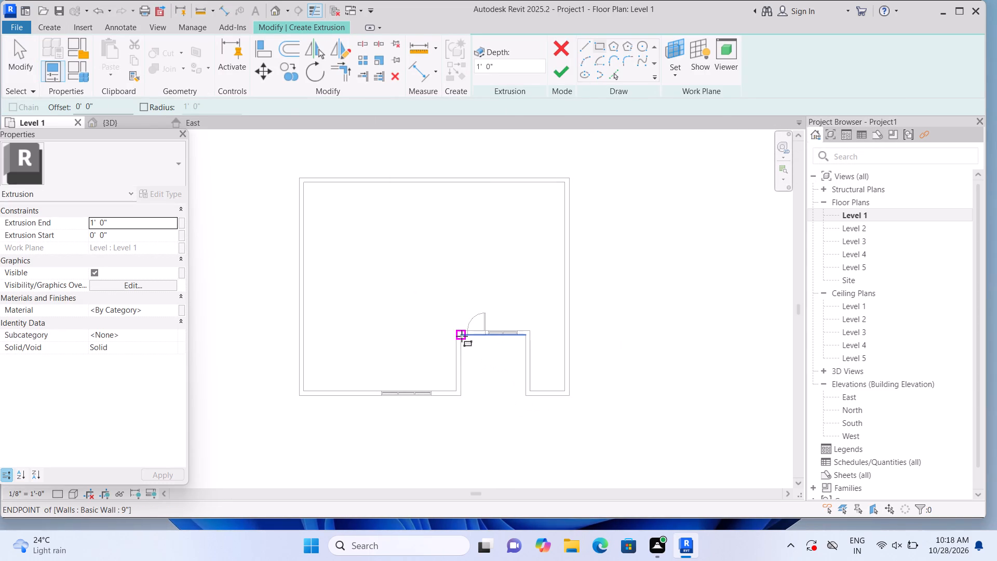
click(461, 336)
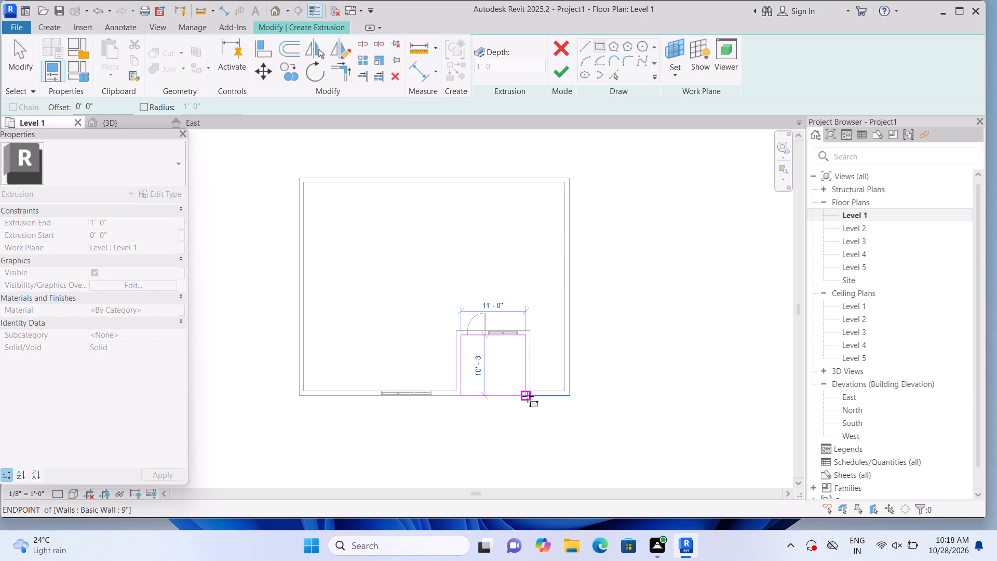
click(528, 396)
click(562, 73)
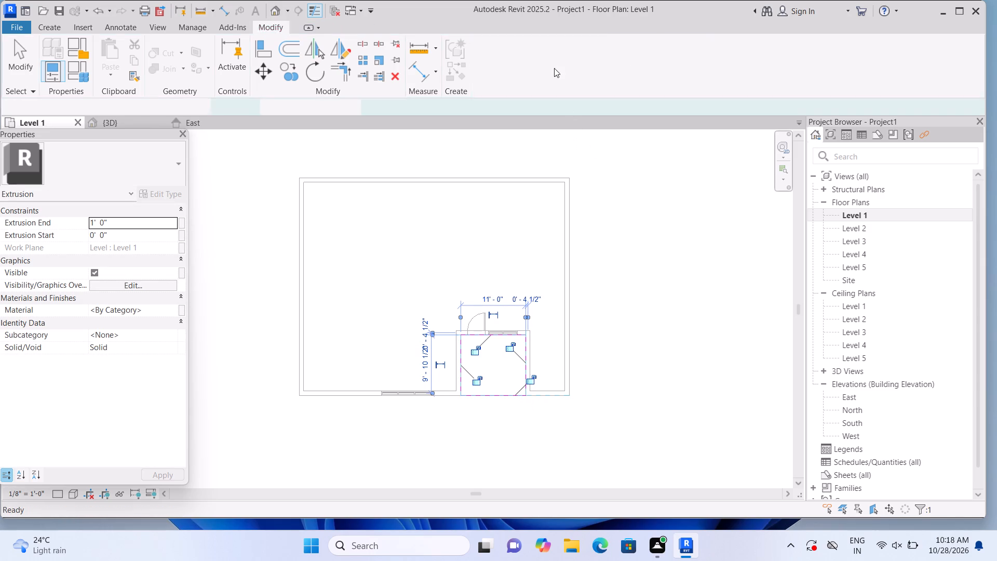
middle_drag(689, 425, 704, 369)
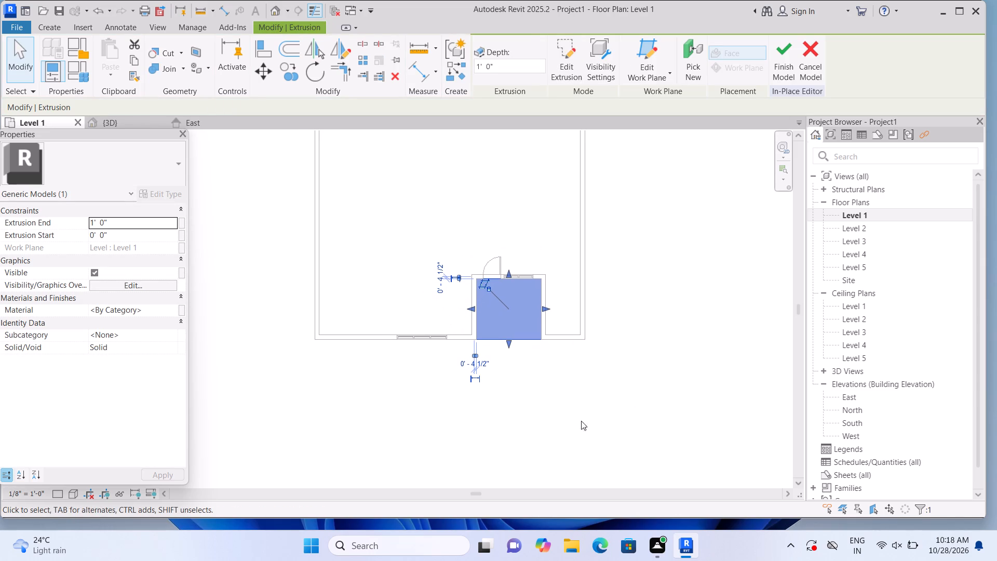
click(452, 413)
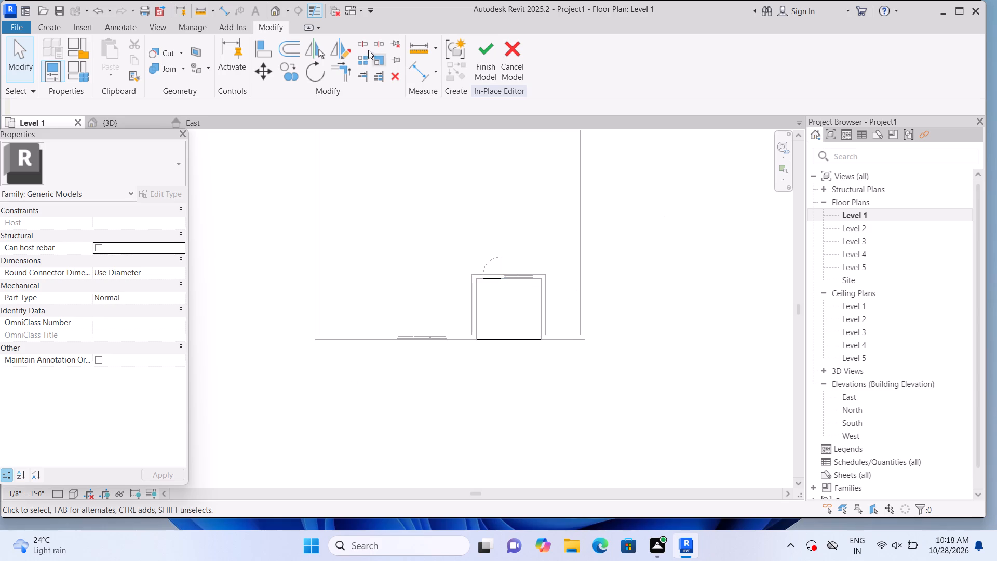
Examine the entrance slab between the recess walls in the 3D view.
click(275, 14)
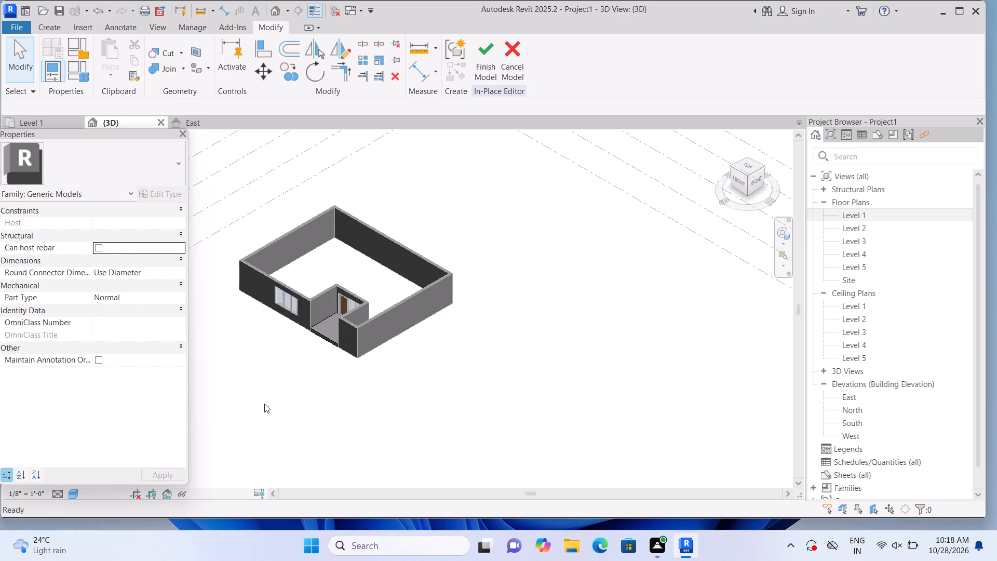
scroll(264, 412, up, 1)
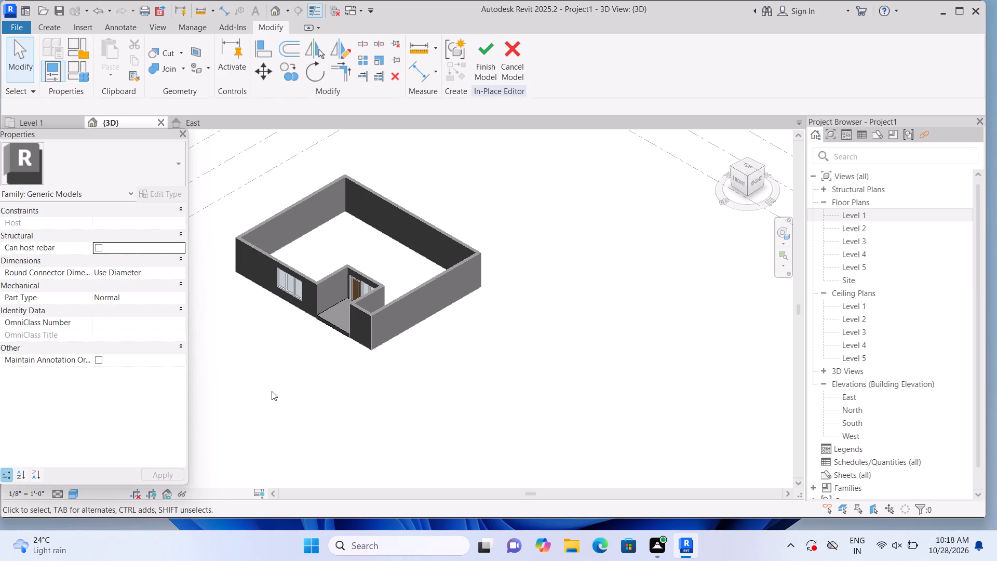
scroll(263, 398, up, 1)
middle_drag(268, 401, 371, 427)
scroll(375, 407, up, 1)
scroll(479, 400, up, 1)
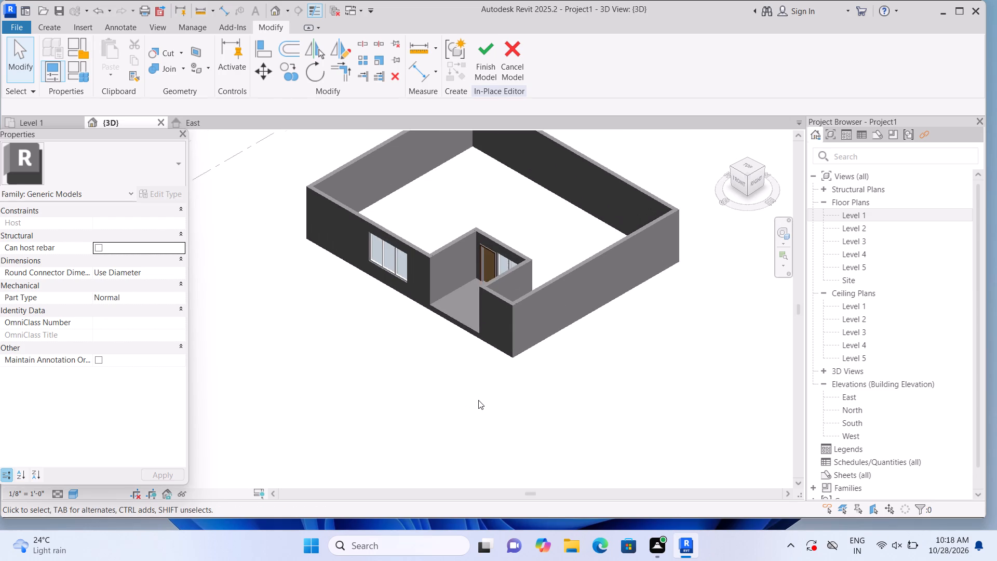
scroll(473, 399, up, 3)
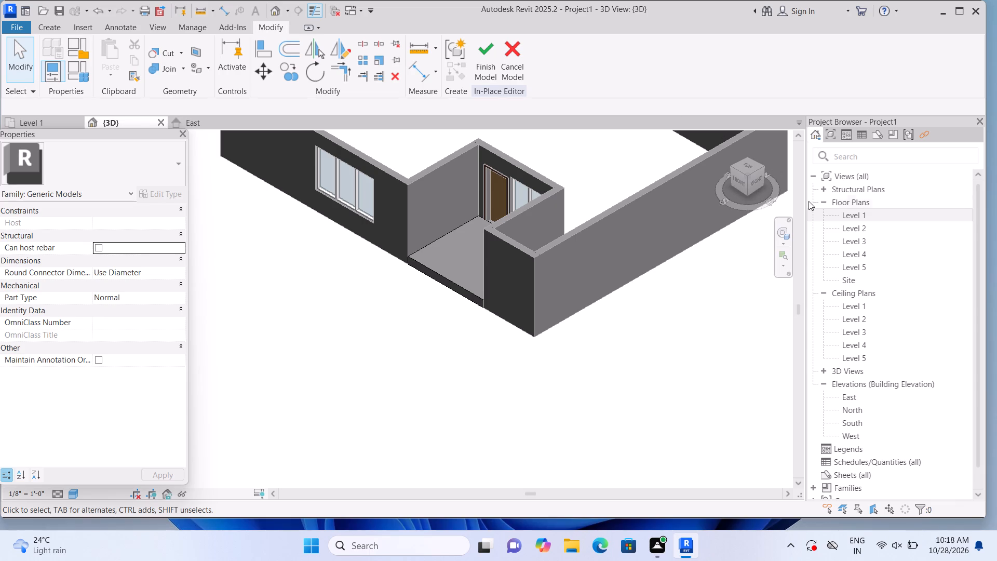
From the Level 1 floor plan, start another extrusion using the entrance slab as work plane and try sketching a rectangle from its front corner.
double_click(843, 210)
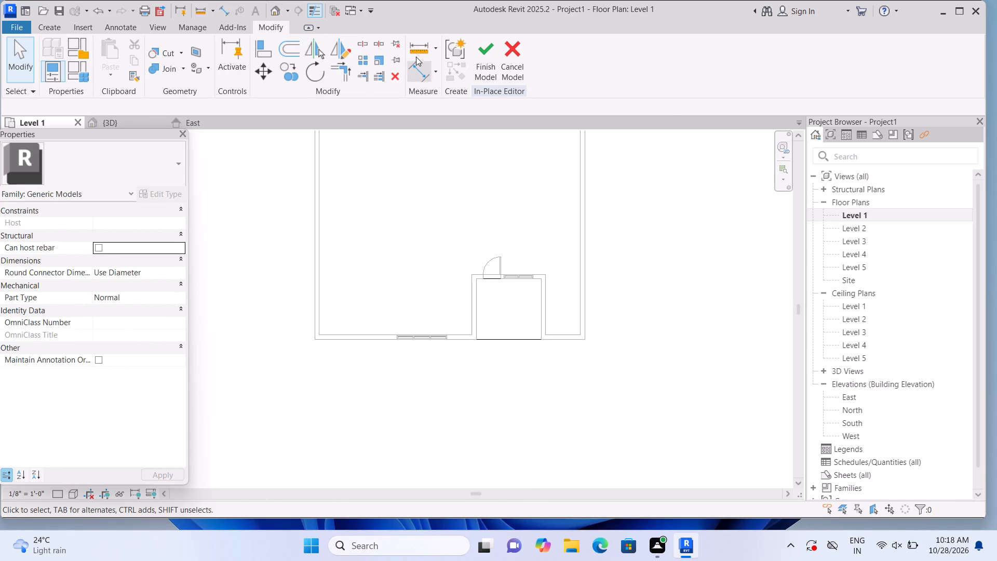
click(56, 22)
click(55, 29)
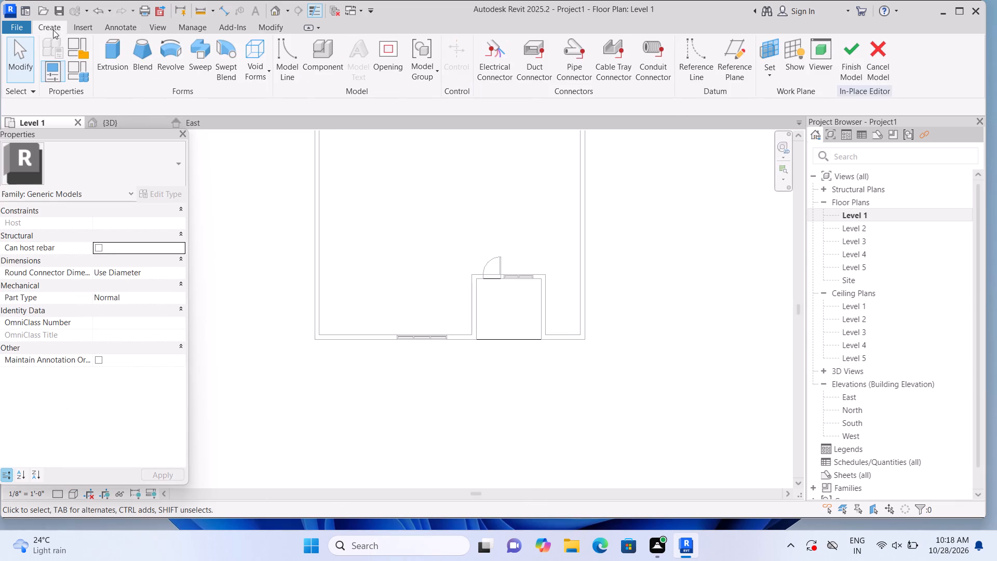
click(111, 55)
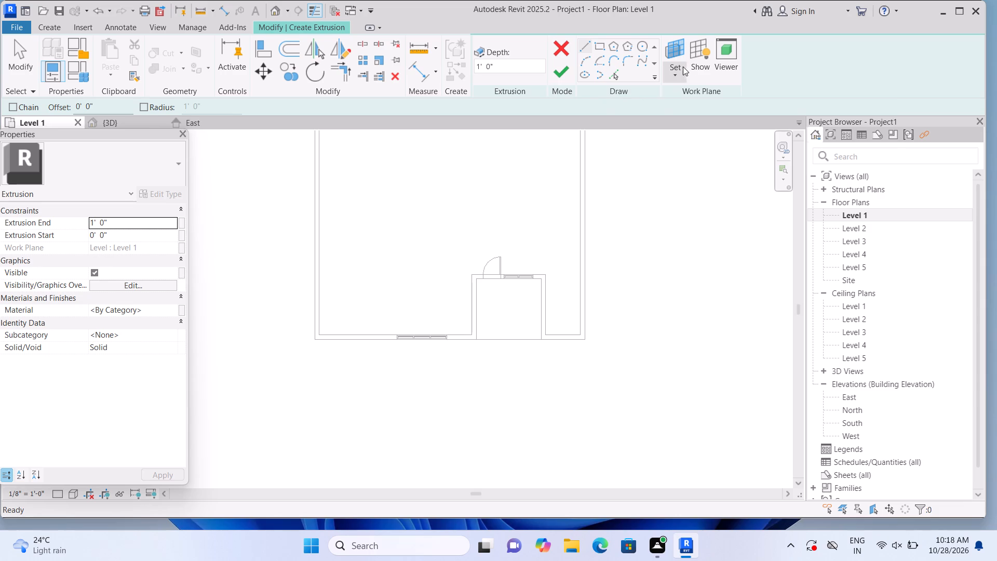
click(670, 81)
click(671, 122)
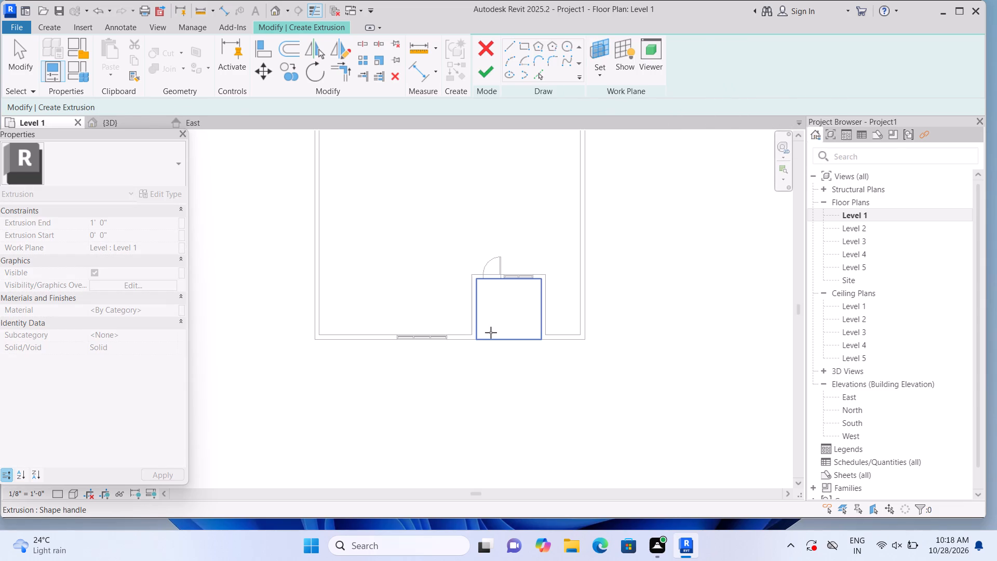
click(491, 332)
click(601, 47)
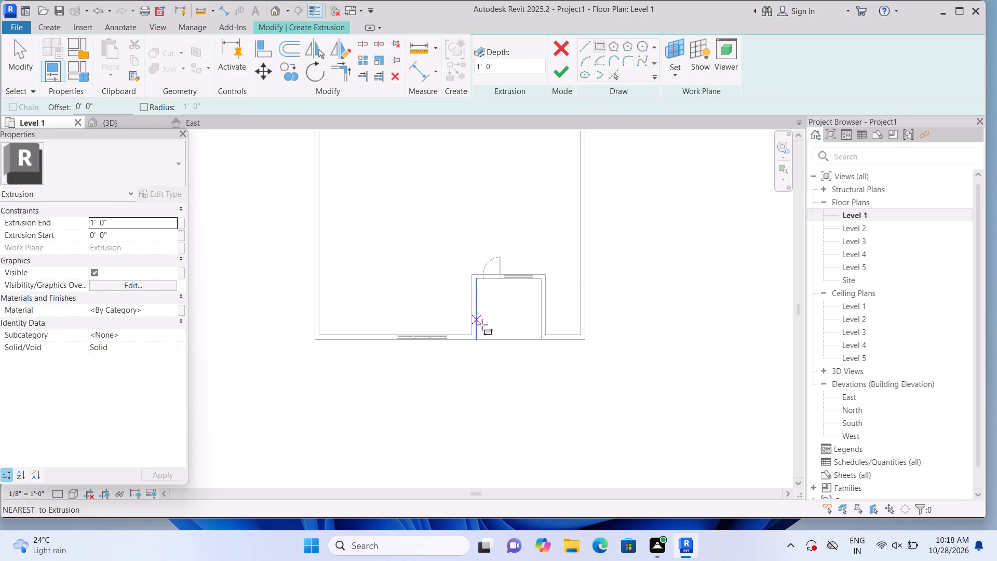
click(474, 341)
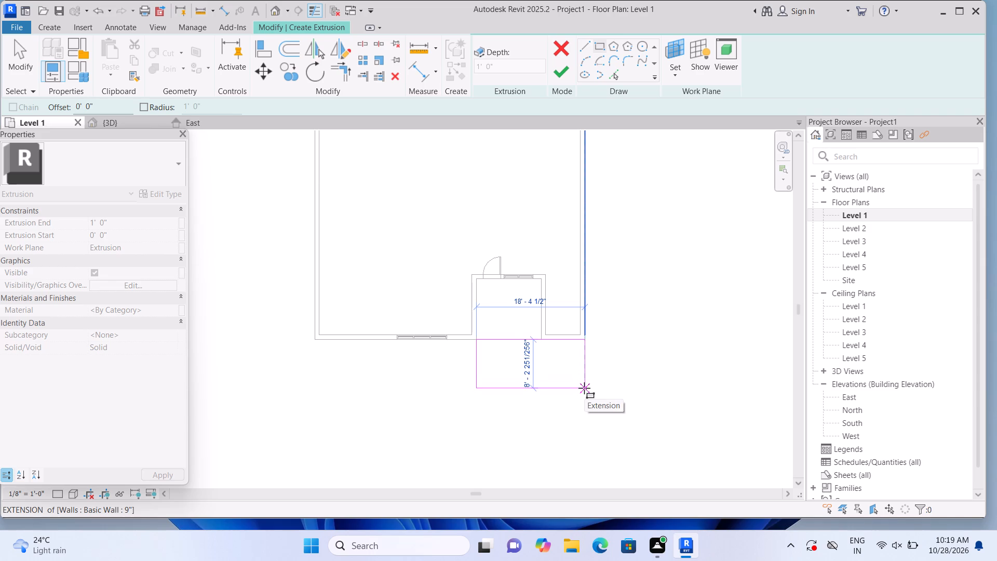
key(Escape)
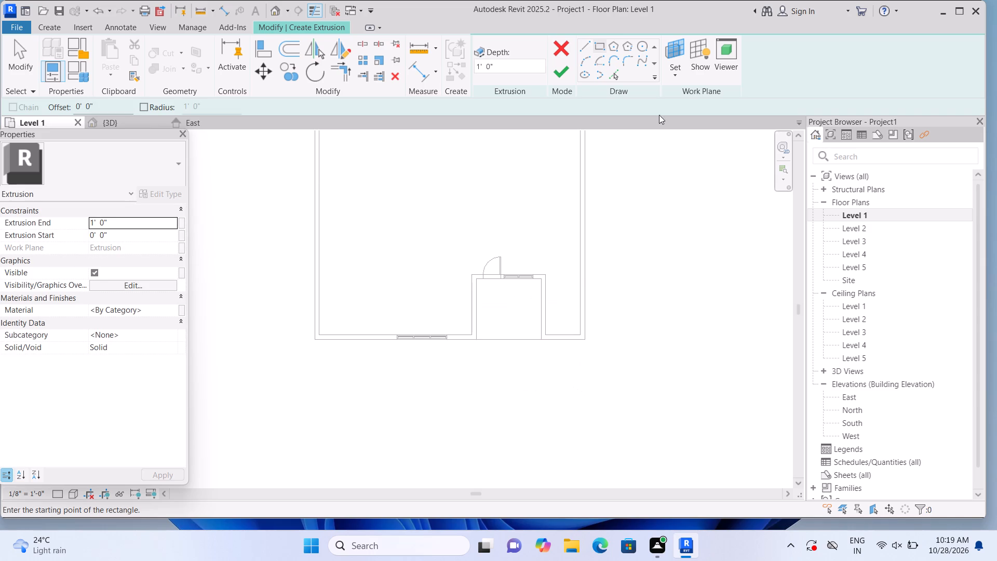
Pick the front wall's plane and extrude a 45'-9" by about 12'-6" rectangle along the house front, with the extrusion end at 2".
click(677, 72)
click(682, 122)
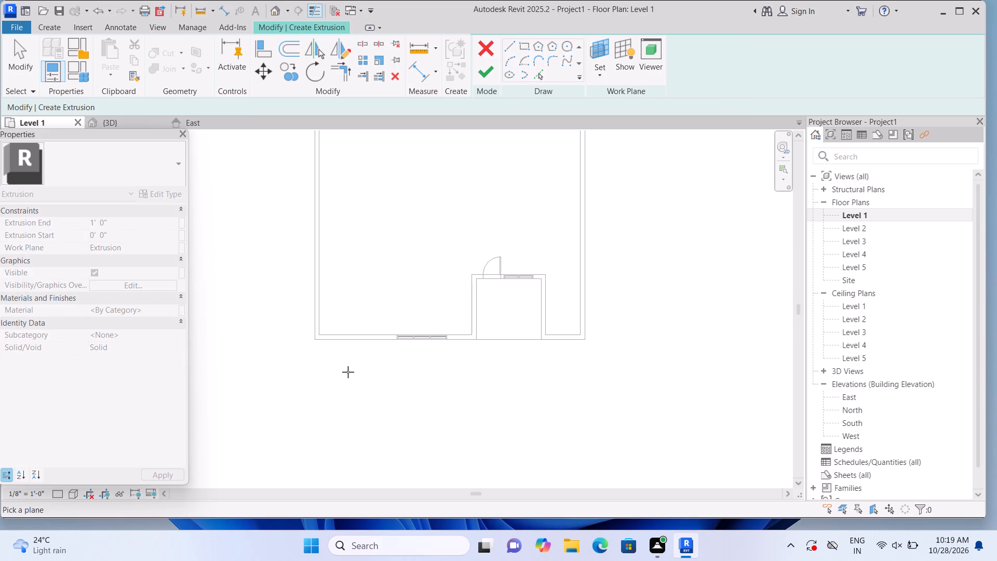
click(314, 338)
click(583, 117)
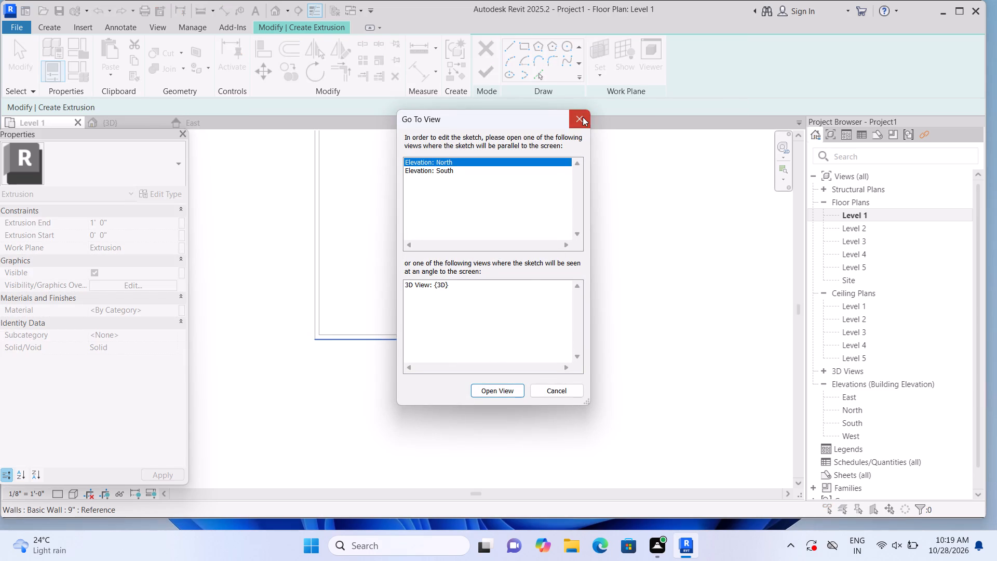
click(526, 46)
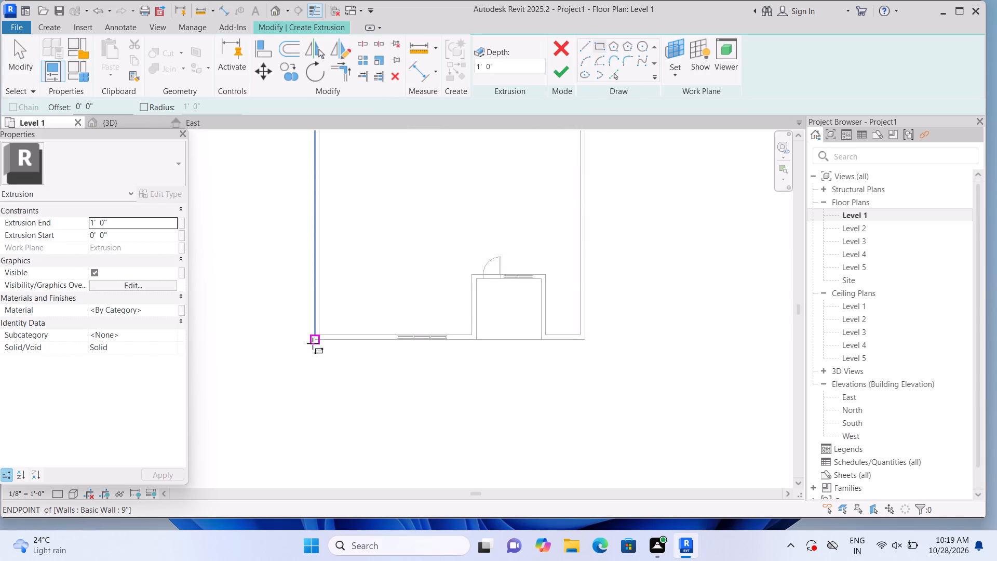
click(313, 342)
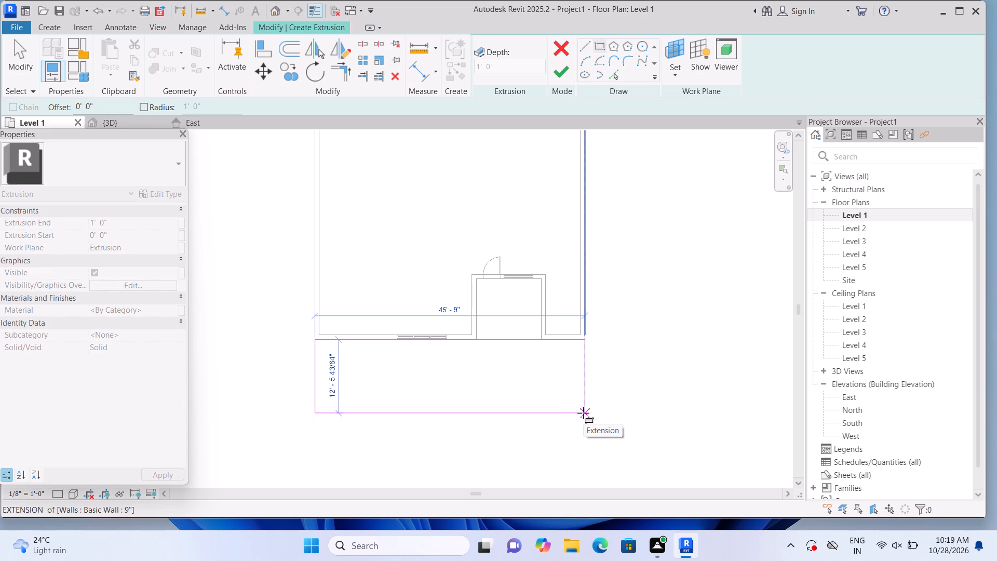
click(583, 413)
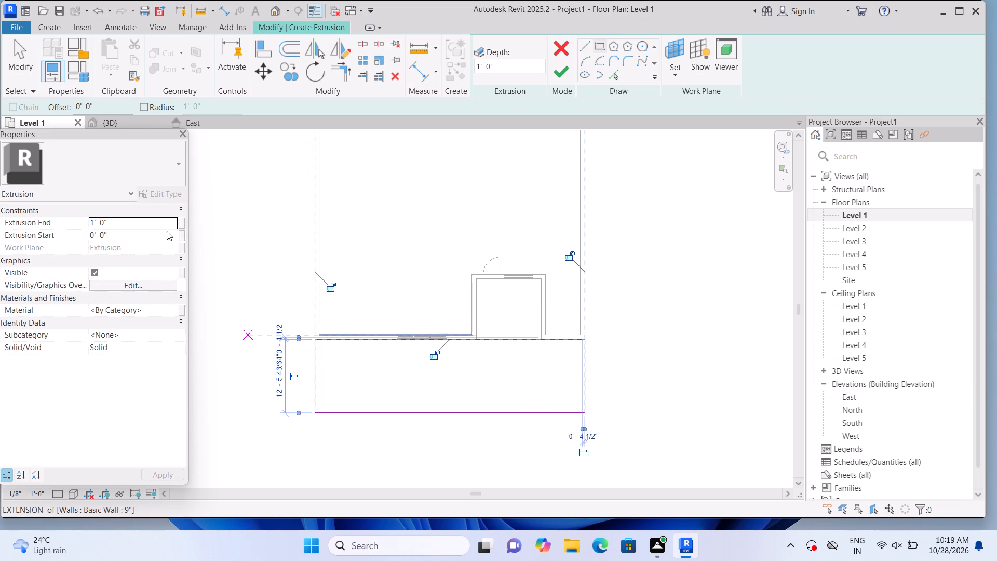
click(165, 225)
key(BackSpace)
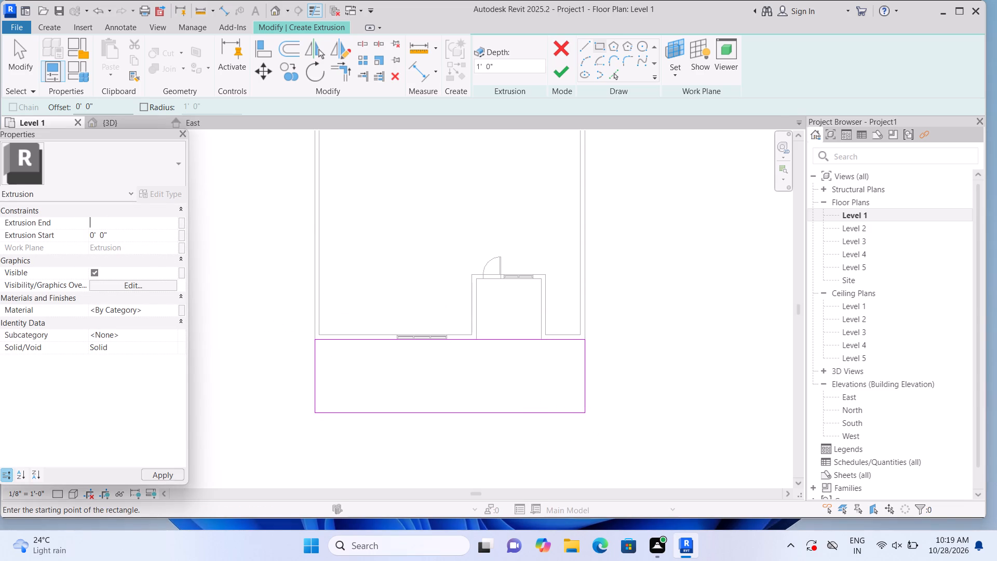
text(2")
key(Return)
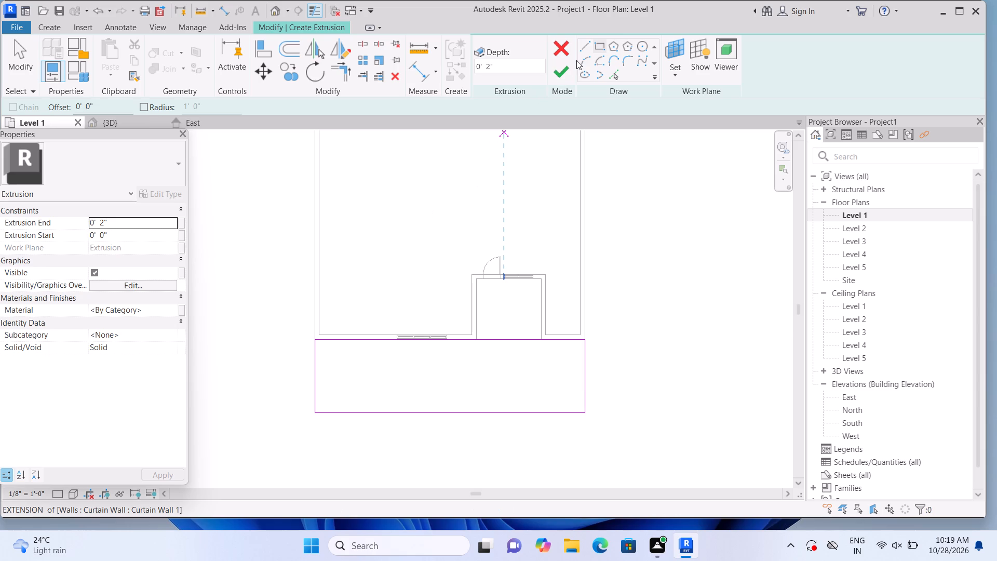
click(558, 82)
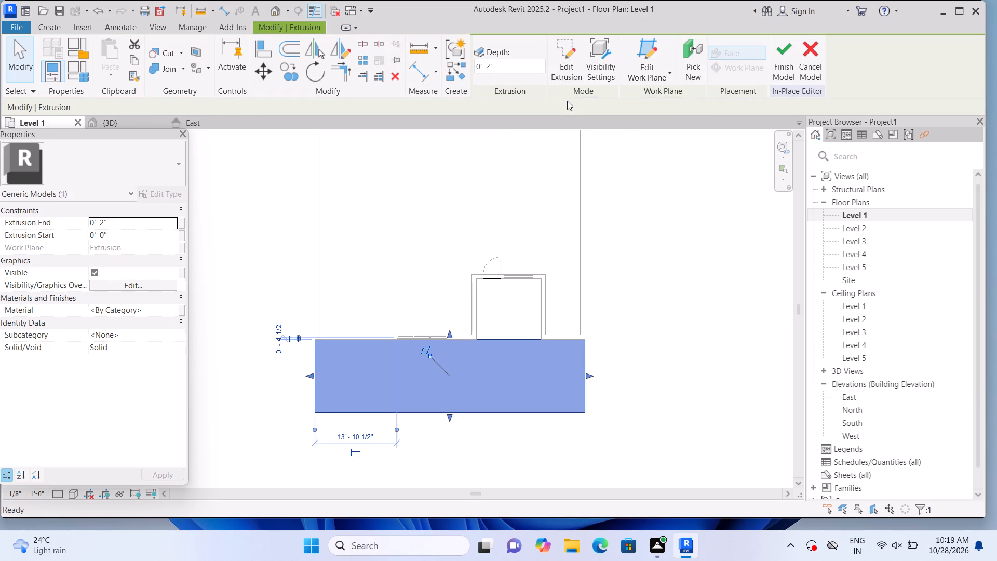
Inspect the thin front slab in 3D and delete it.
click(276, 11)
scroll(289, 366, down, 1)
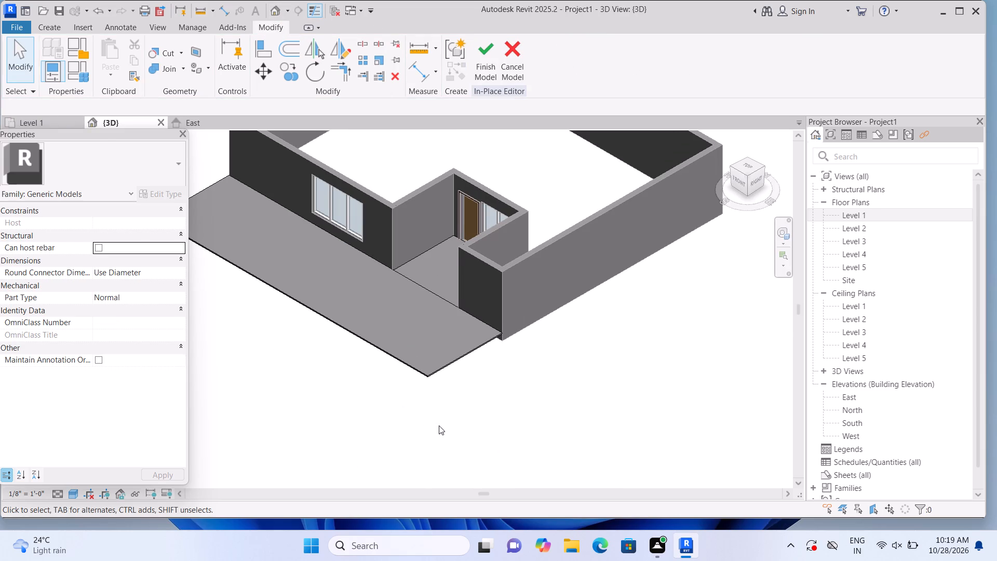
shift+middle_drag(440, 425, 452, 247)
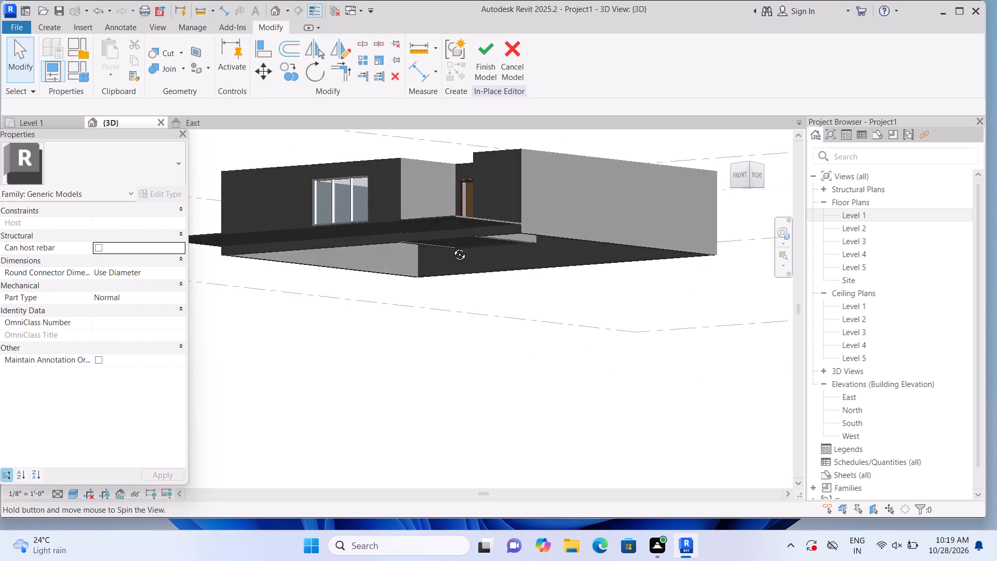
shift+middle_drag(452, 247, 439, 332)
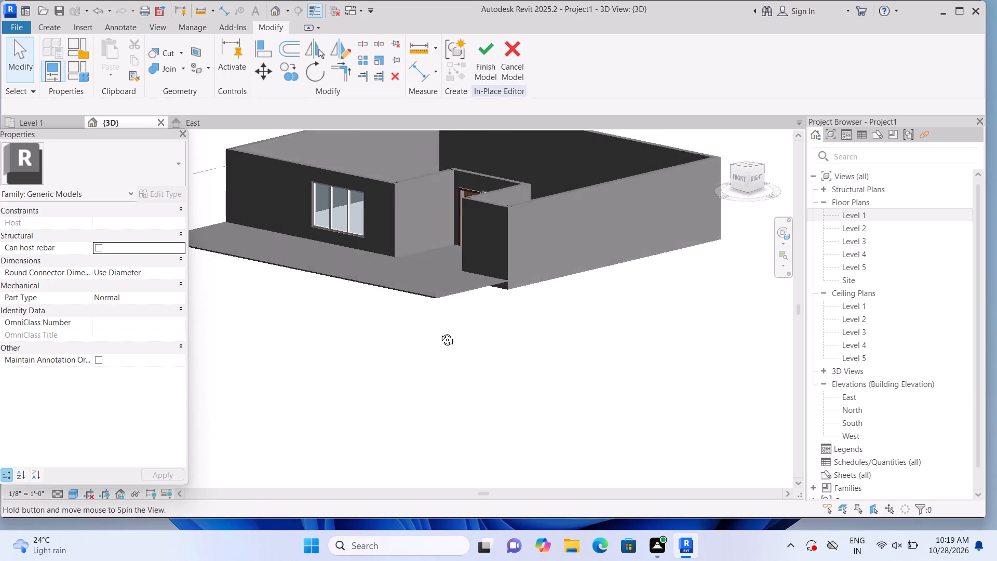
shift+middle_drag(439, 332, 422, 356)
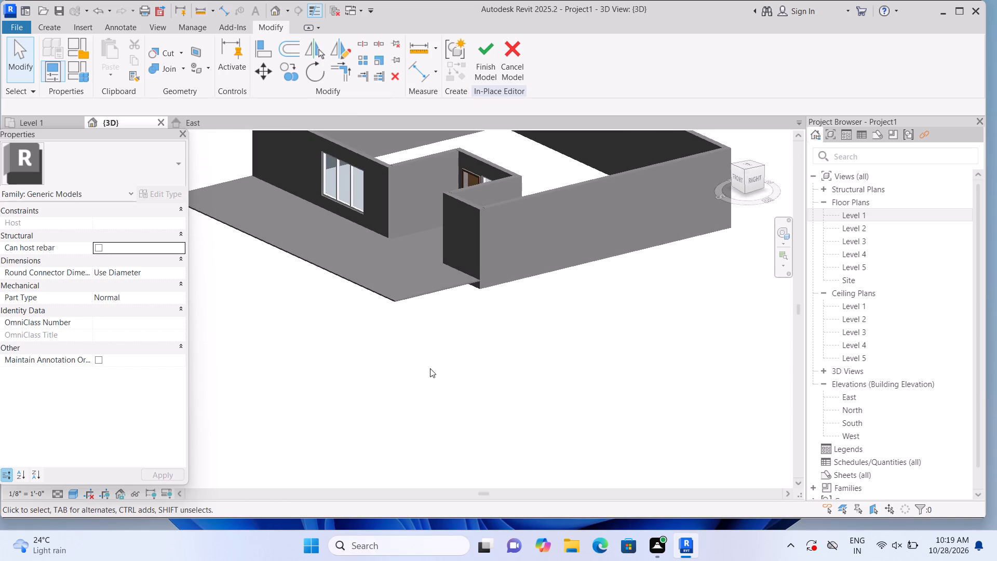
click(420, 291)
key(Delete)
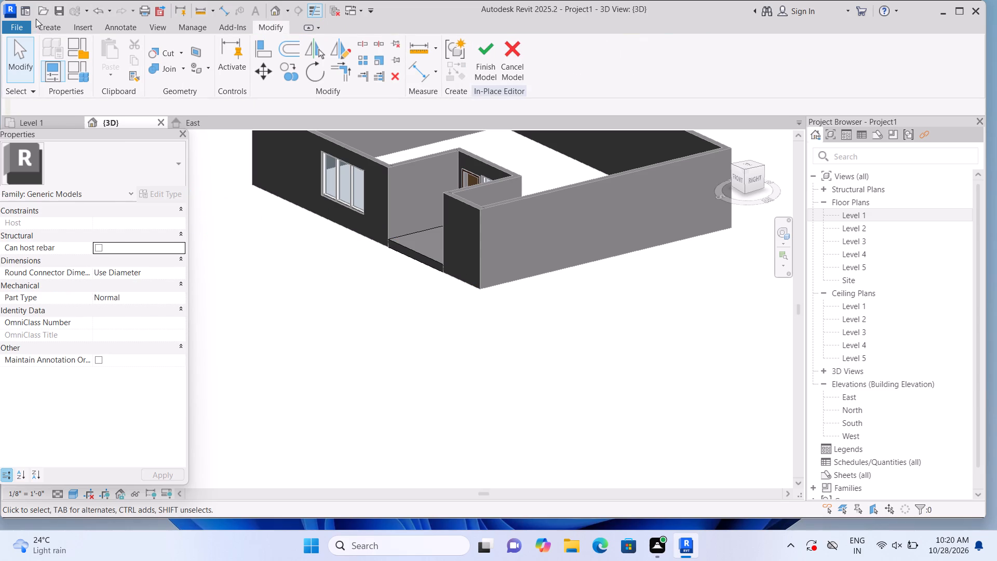
Start a new rectangular extrusion sketch on the plane of the entrance slab's bottom face.
click(48, 29)
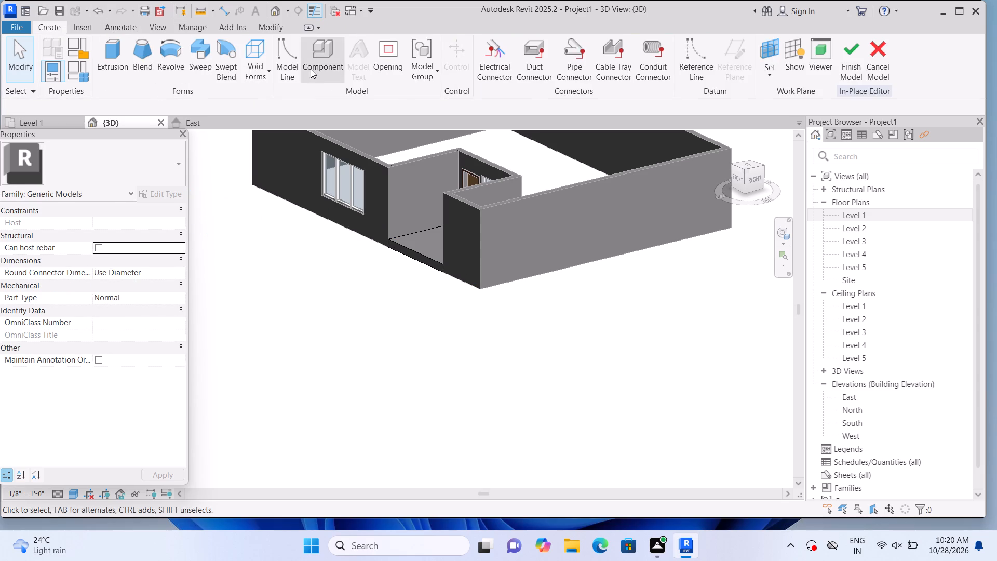
click(118, 66)
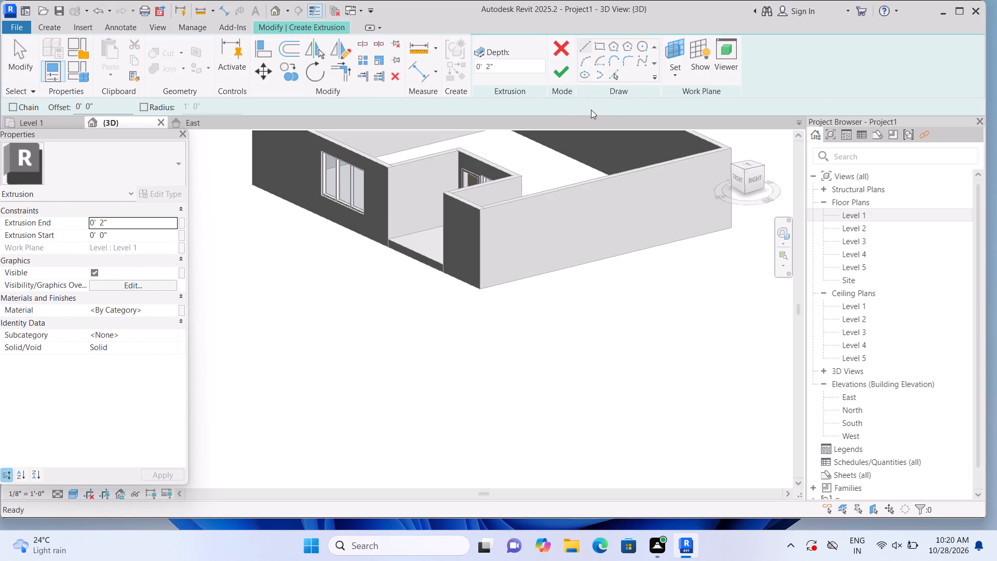
click(673, 78)
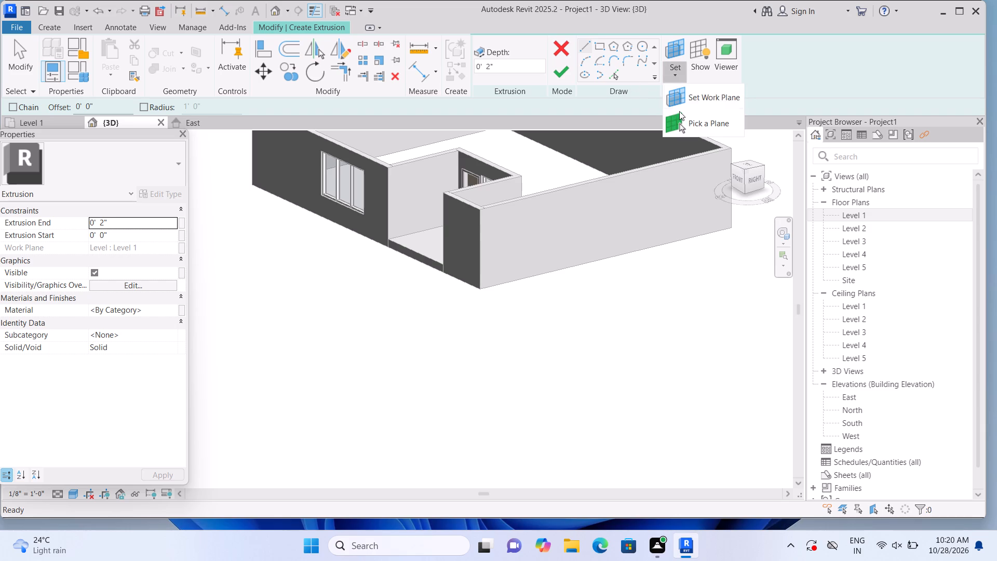
click(681, 117)
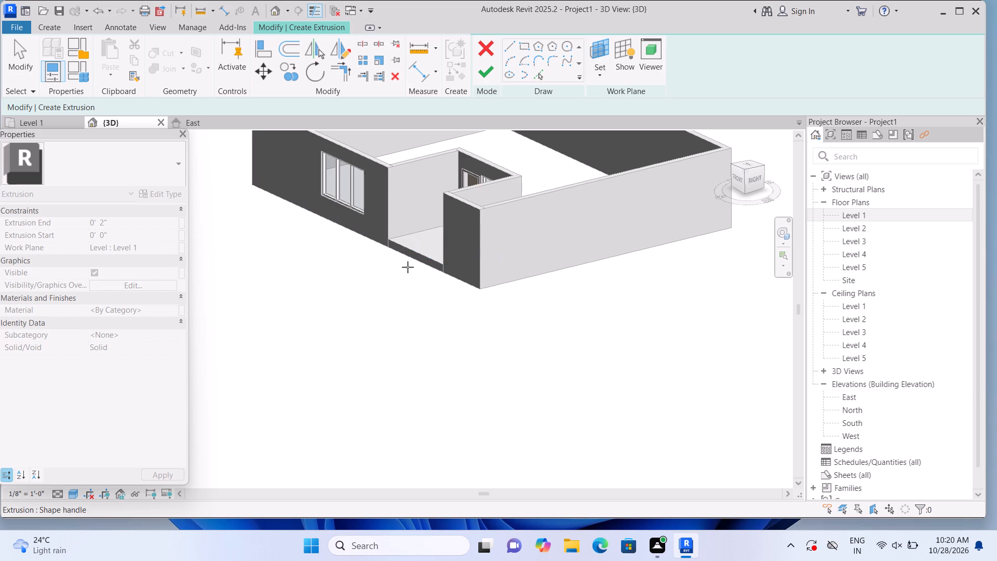
click(438, 271)
click(602, 50)
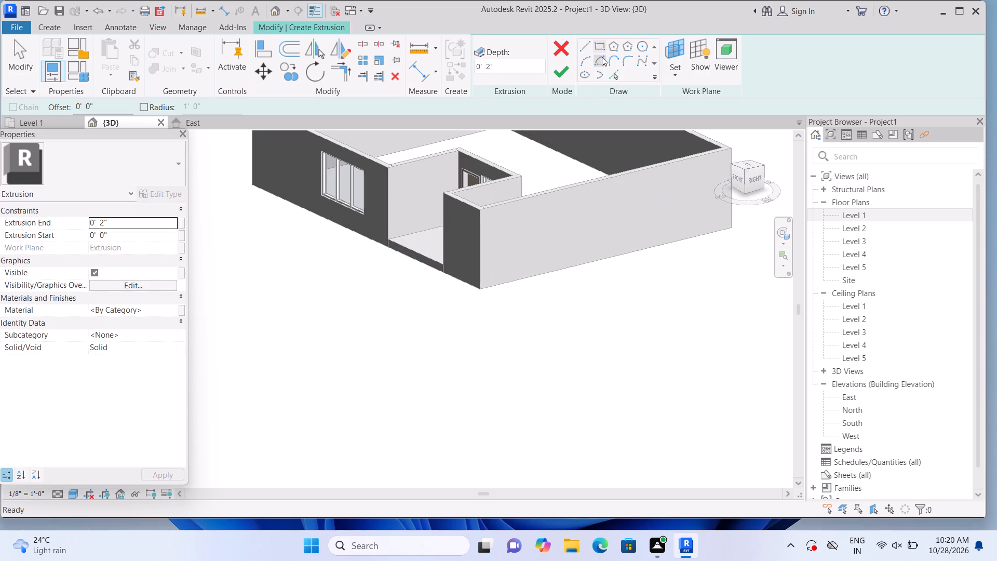
click(597, 47)
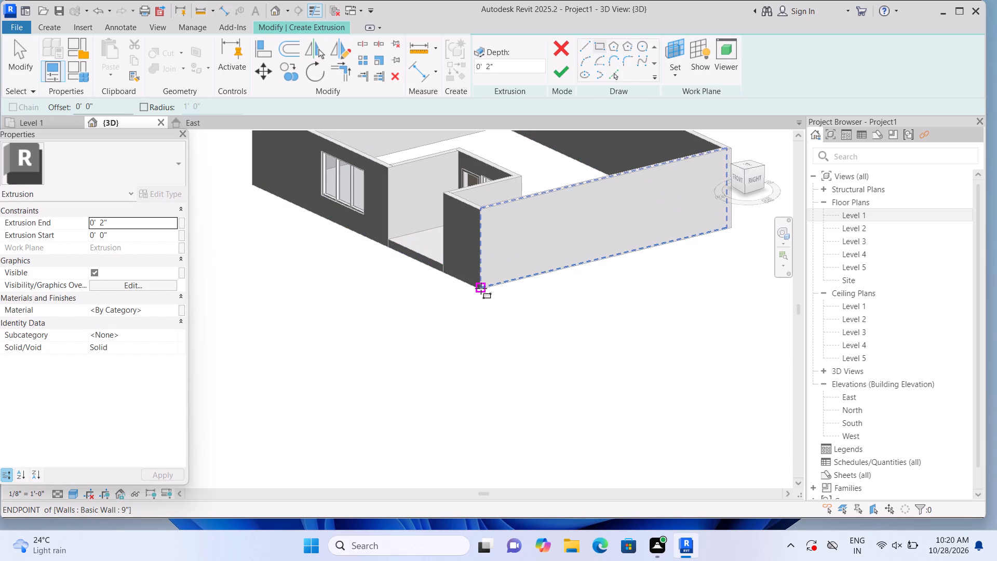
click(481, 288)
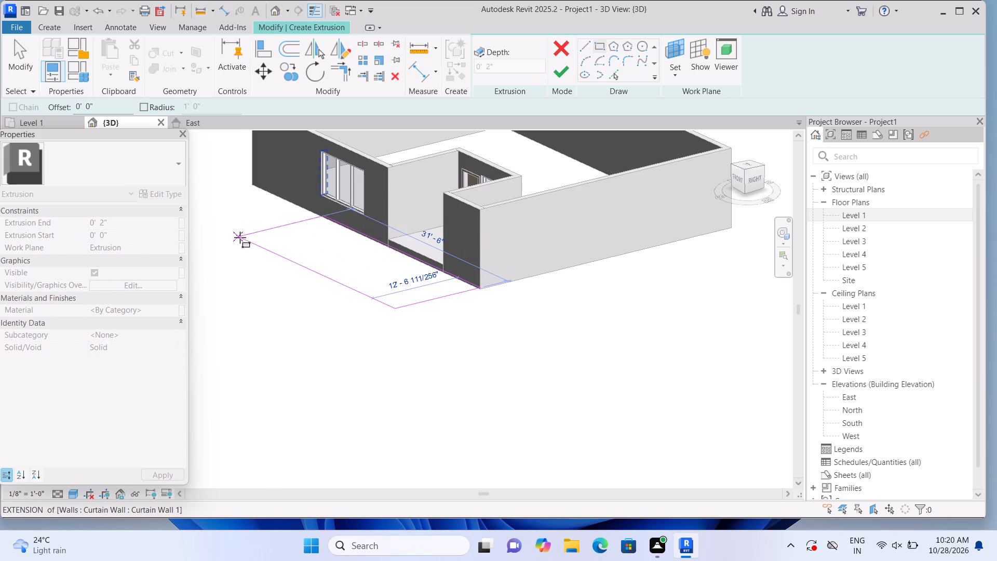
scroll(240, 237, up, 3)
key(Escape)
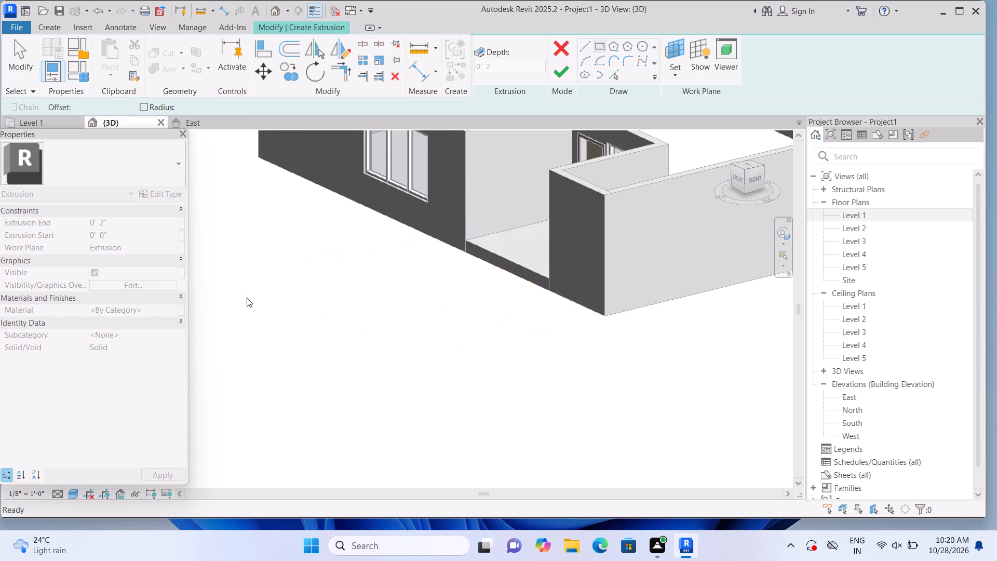
Extrude a 45'-9" by about 12'-0" rectangle along the front wall, starting from the house's outer front corner, with a 2" depth.
scroll(399, 330, up, 1)
scroll(477, 286, up, 6)
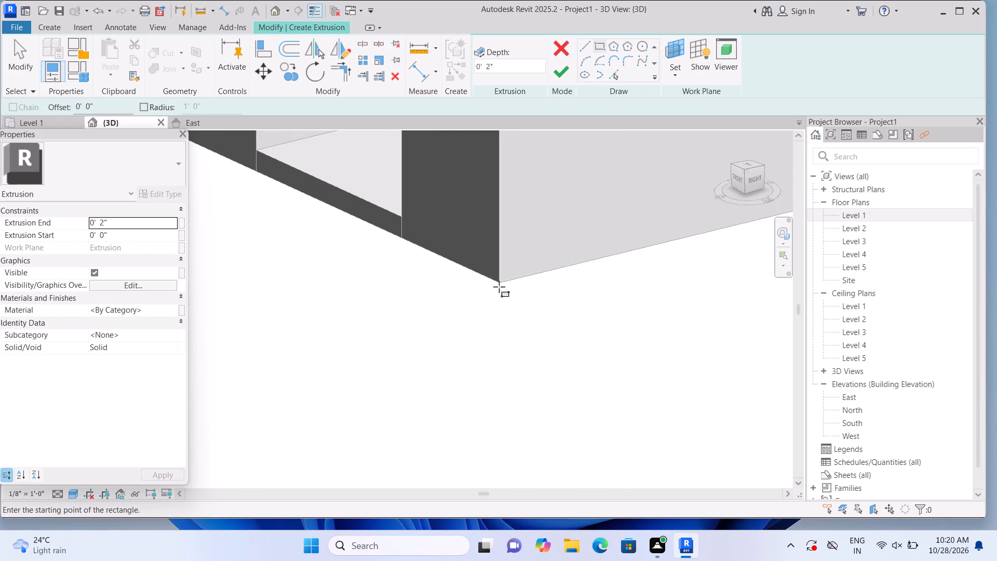
scroll(497, 285, up, 6)
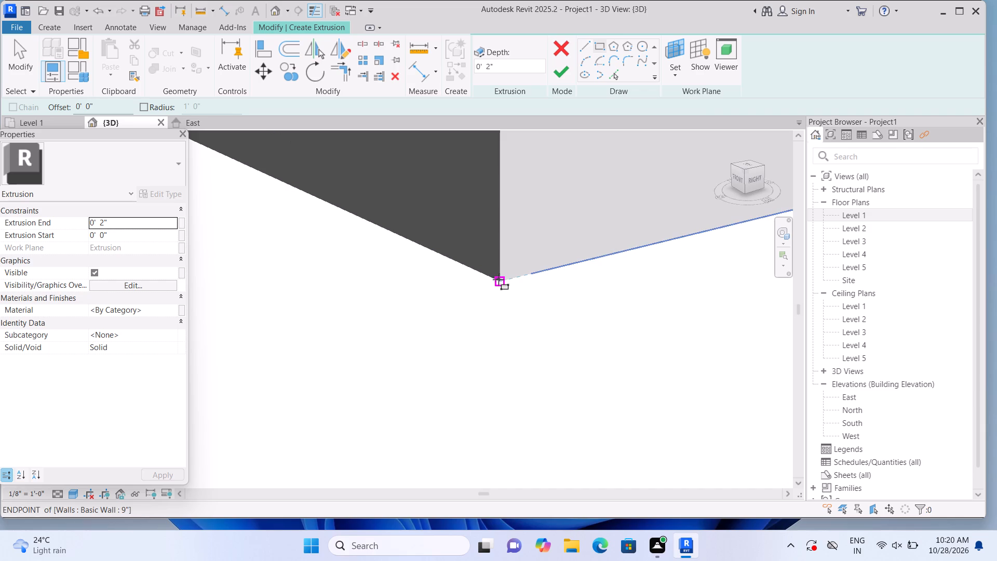
click(501, 282)
middle_drag(367, 265, 507, 353)
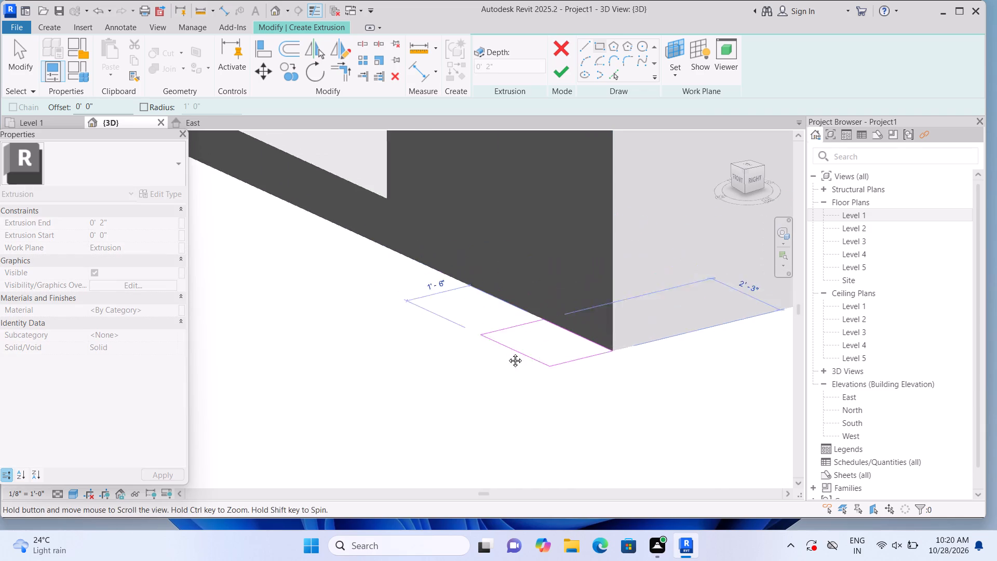
middle_drag(507, 353, 518, 361)
scroll(510, 361, down, 6)
scroll(442, 330, down, 3)
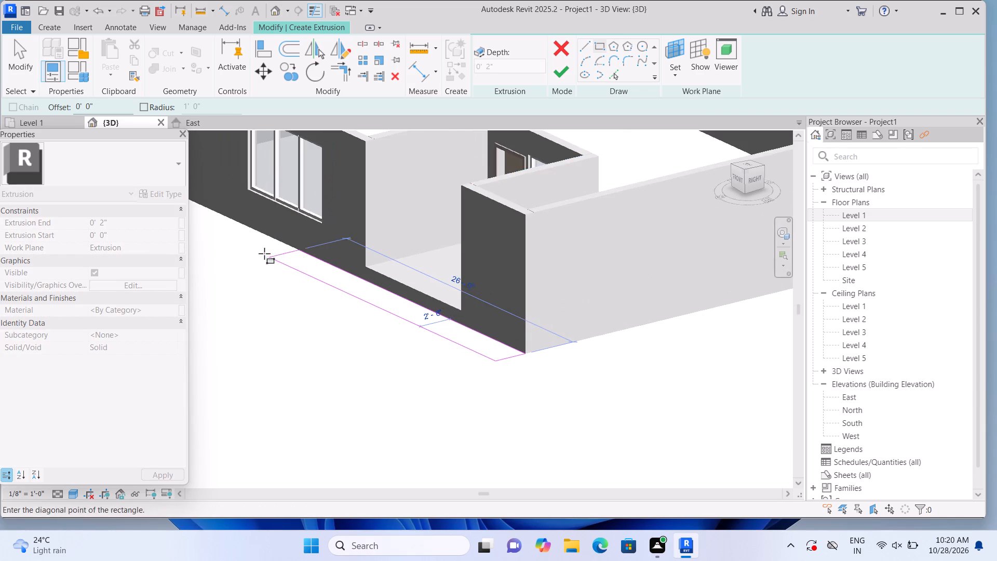
middle_drag(263, 255, 419, 330)
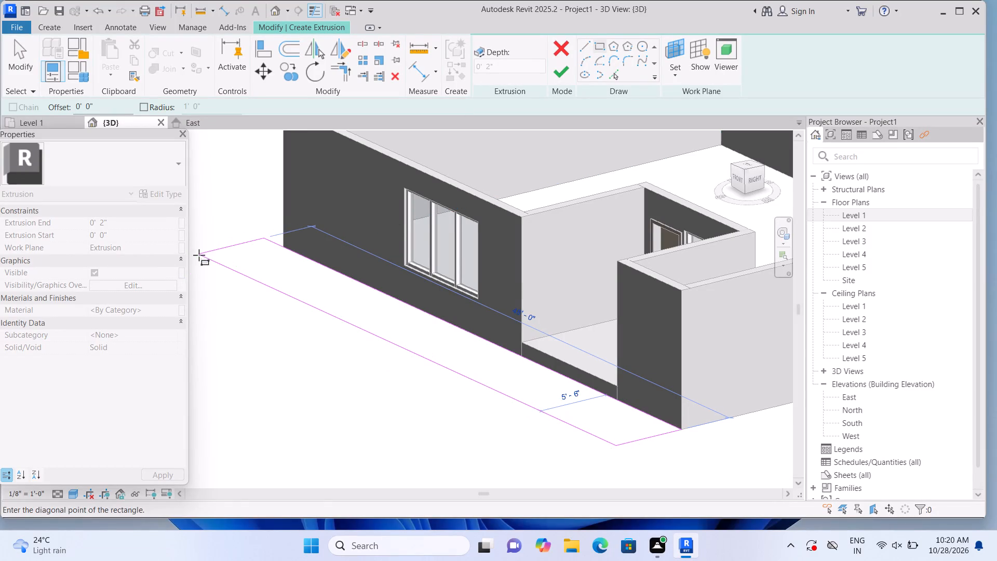
middle_drag(199, 255, 290, 230)
scroll(288, 232, down, 2)
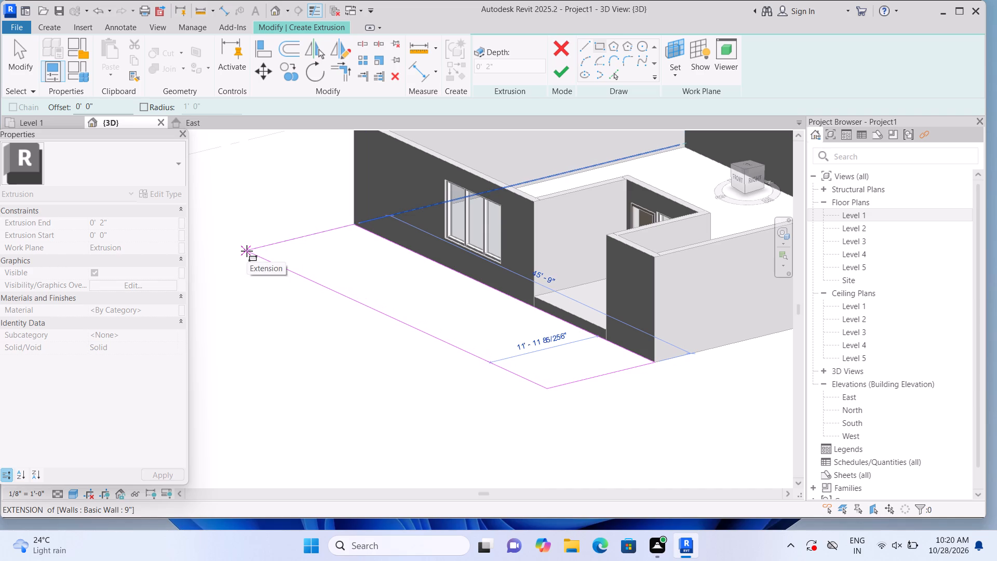
click(247, 251)
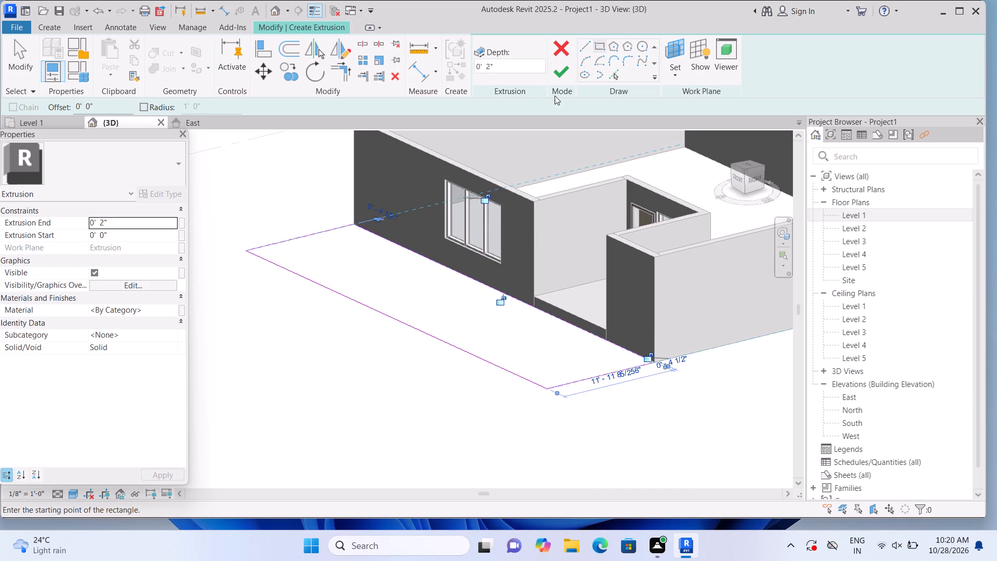
click(565, 76)
Examine the new front slab from several angles in 3D and check the house front in the Level 1 floor plan.
scroll(384, 371, down, 1)
click(362, 381)
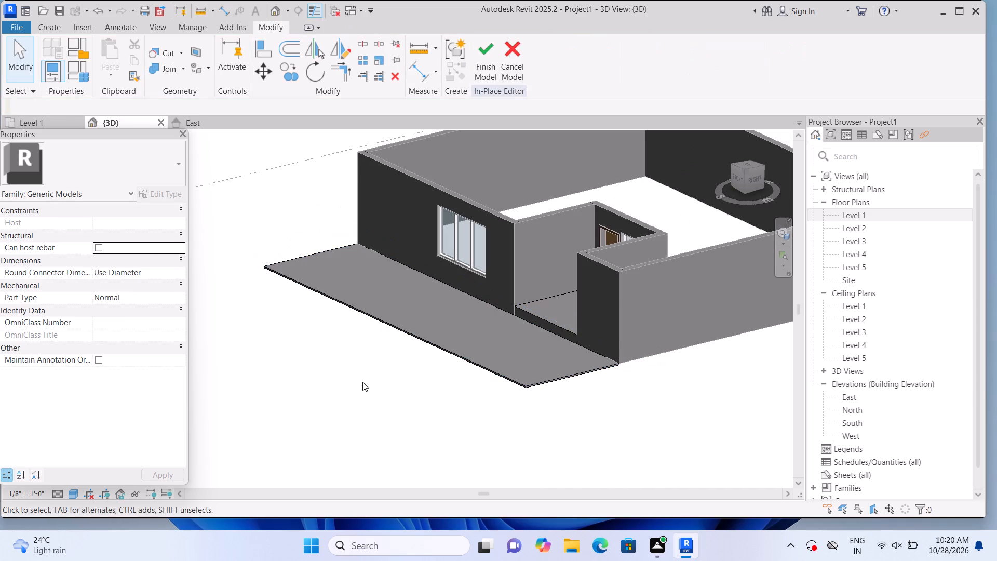
shift+middle_drag(397, 426, 411, 291)
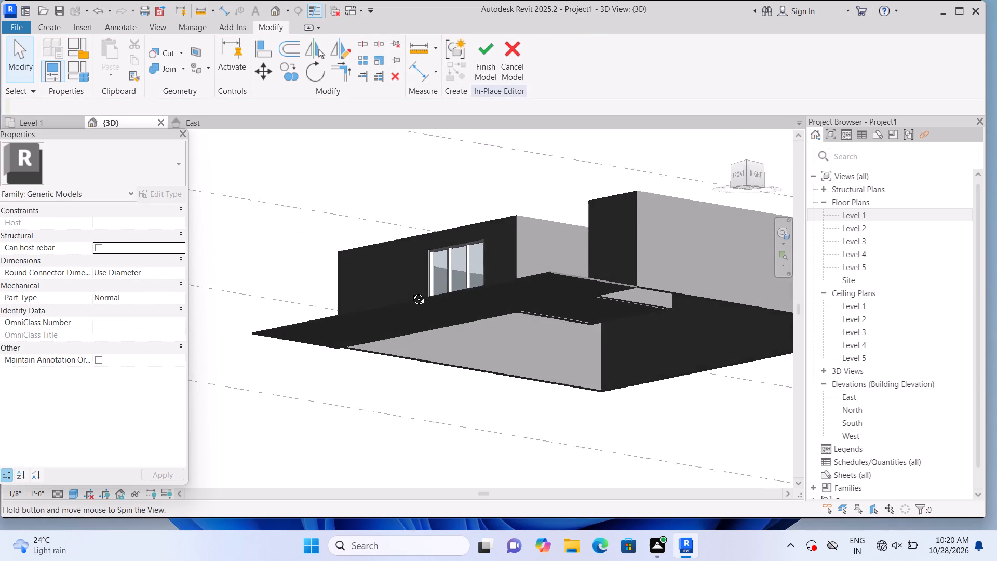
shift+middle_drag(411, 291, 436, 416)
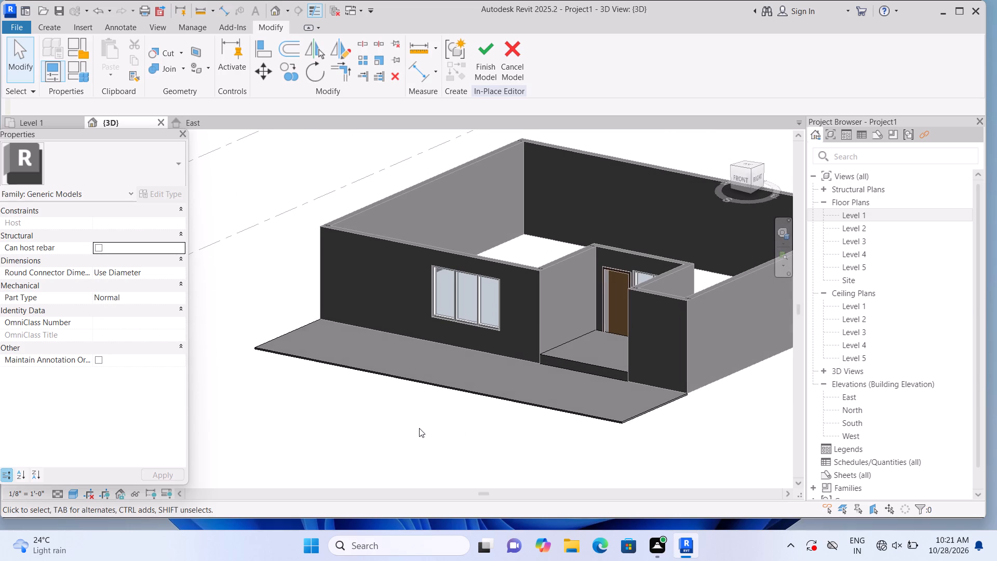
middle_drag(408, 431, 345, 427)
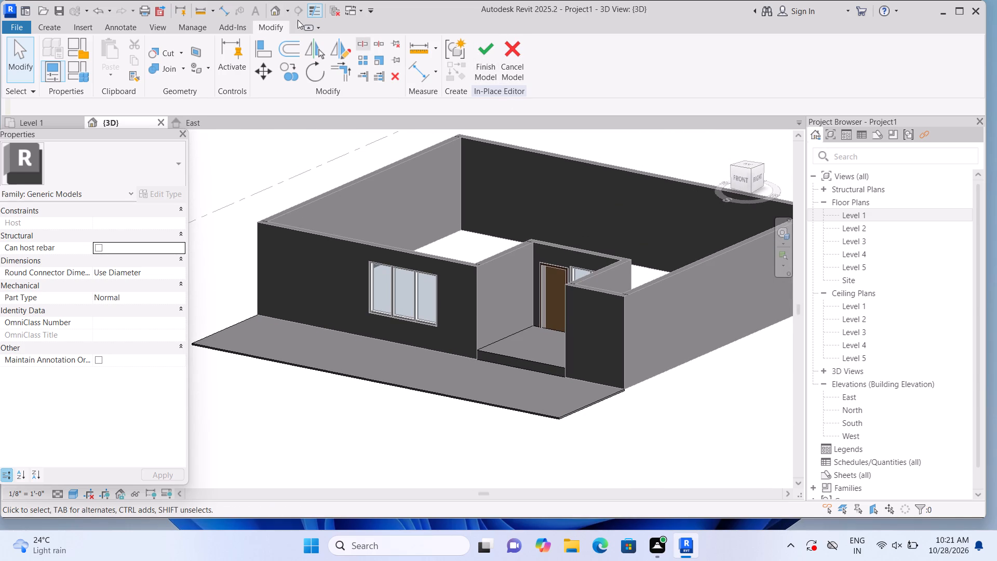
click(270, 10)
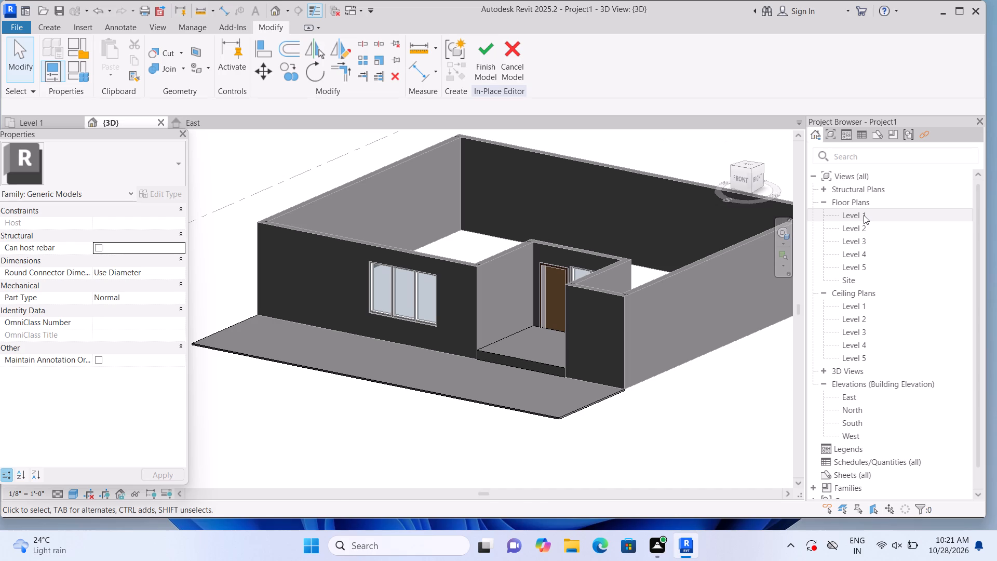
click(864, 215)
click(863, 215)
double_click(861, 215)
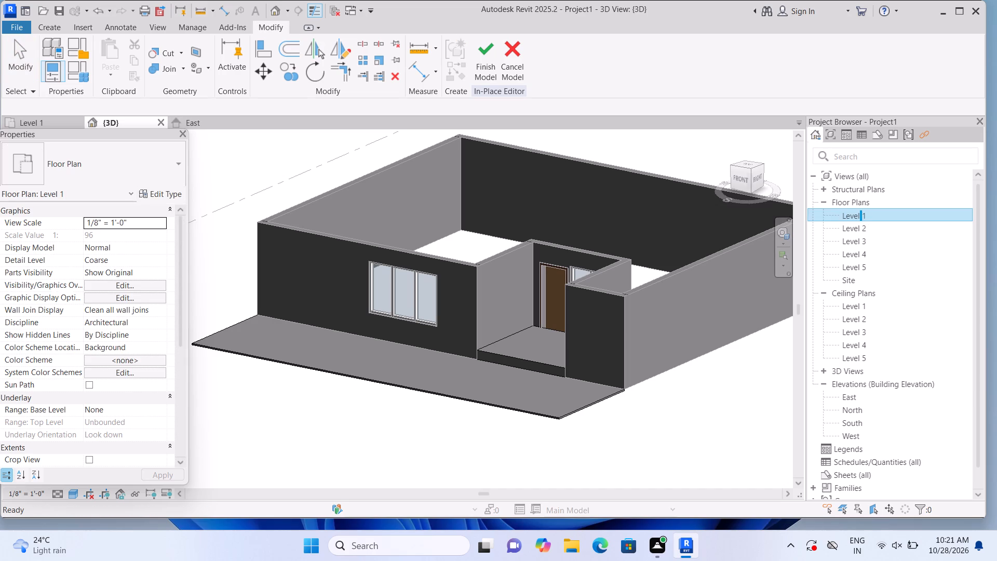
double_click(875, 218)
key(Escape)
key(Escape)
key(Escape)
key(Escape)
click(771, 364)
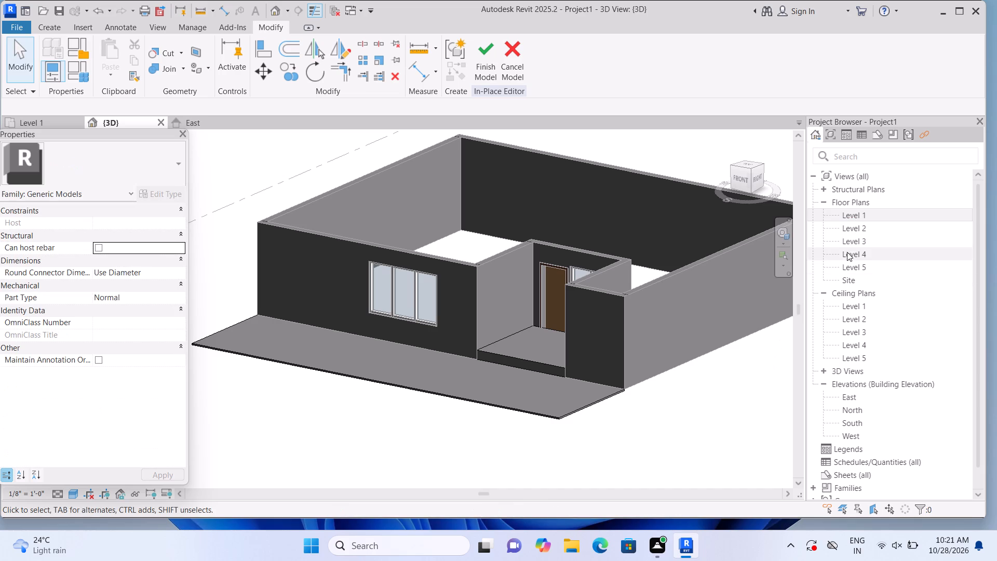
double_click(861, 211)
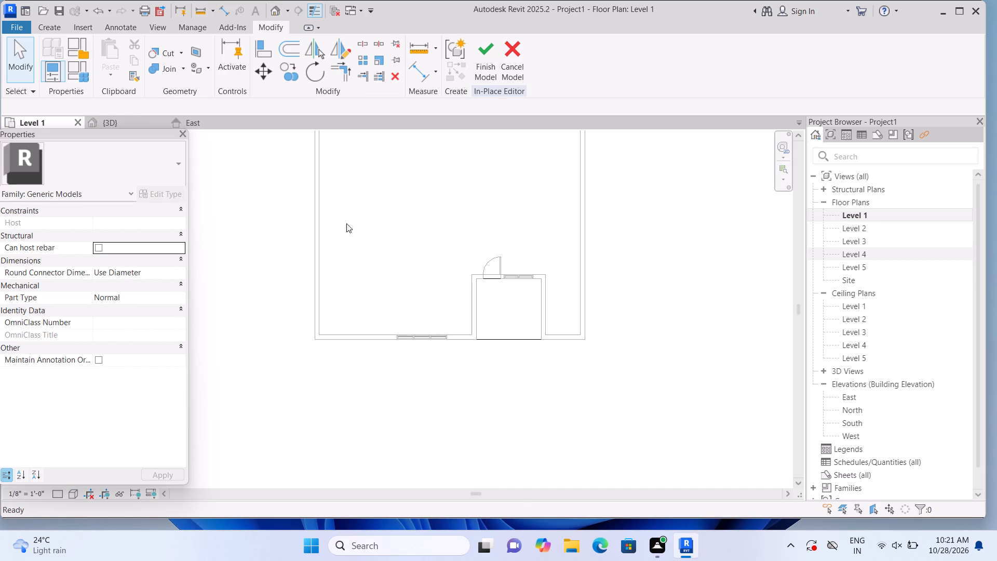
scroll(388, 247, down, 1)
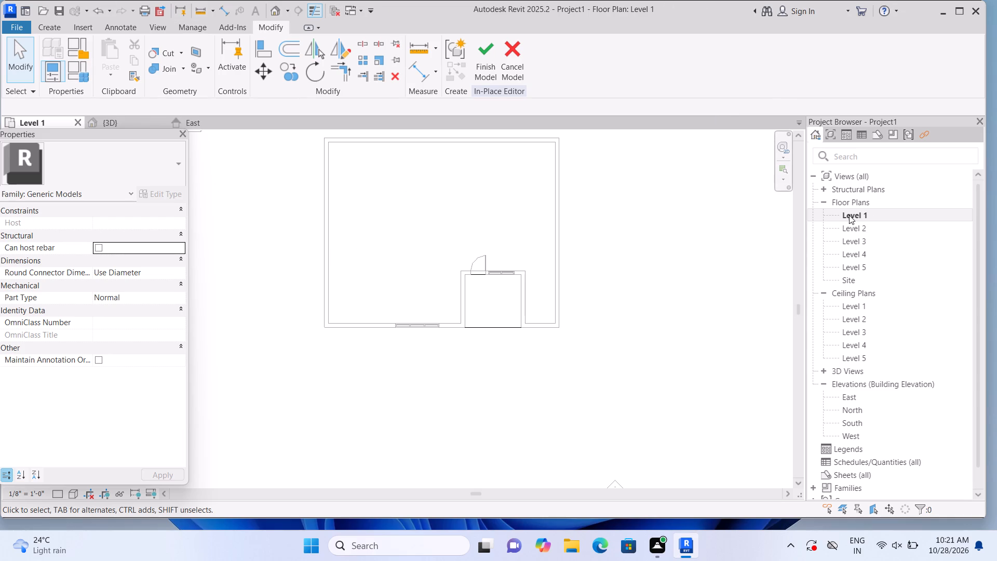
Return to the 3D view and start another extrusion in the in-place model.
click(277, 11)
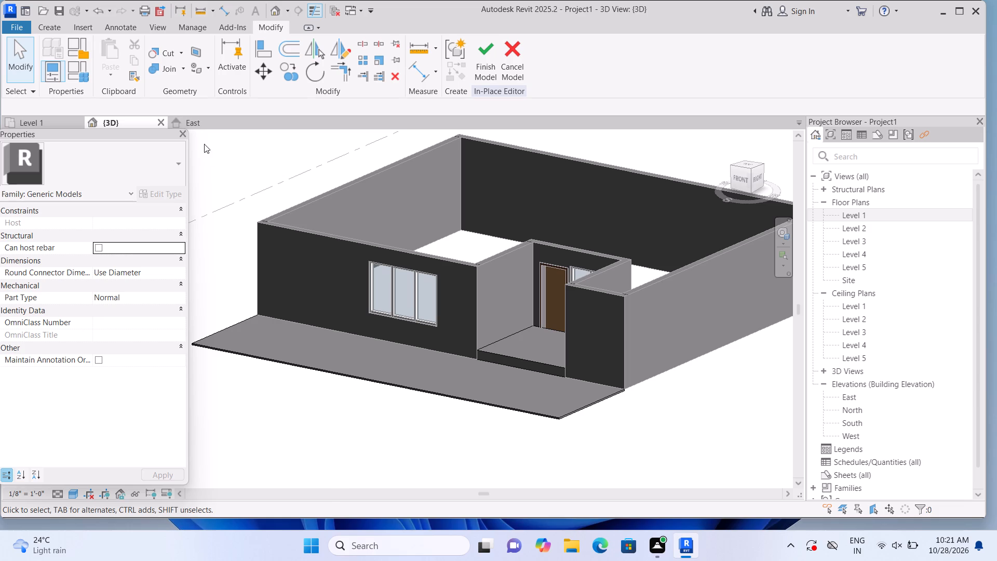
click(56, 26)
click(111, 48)
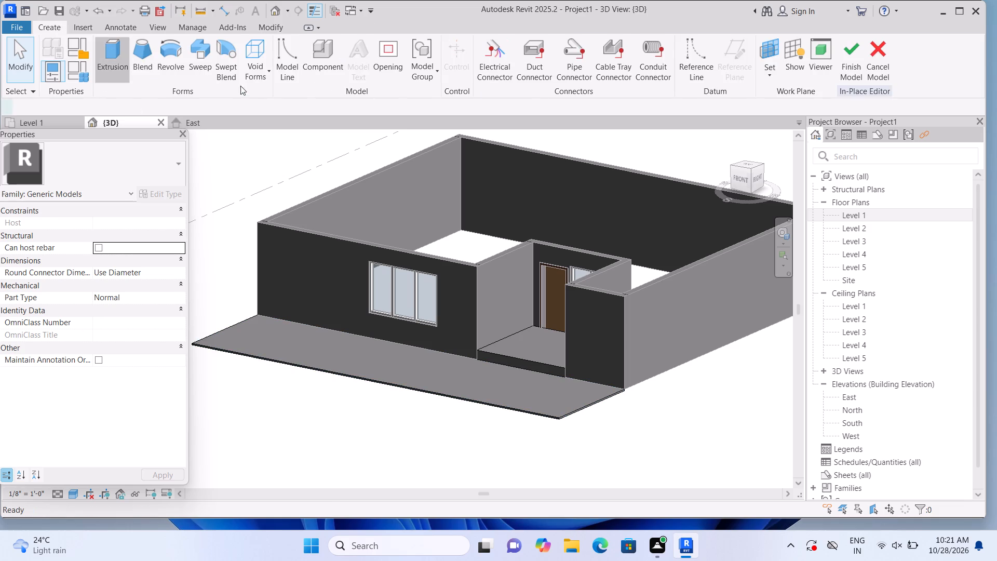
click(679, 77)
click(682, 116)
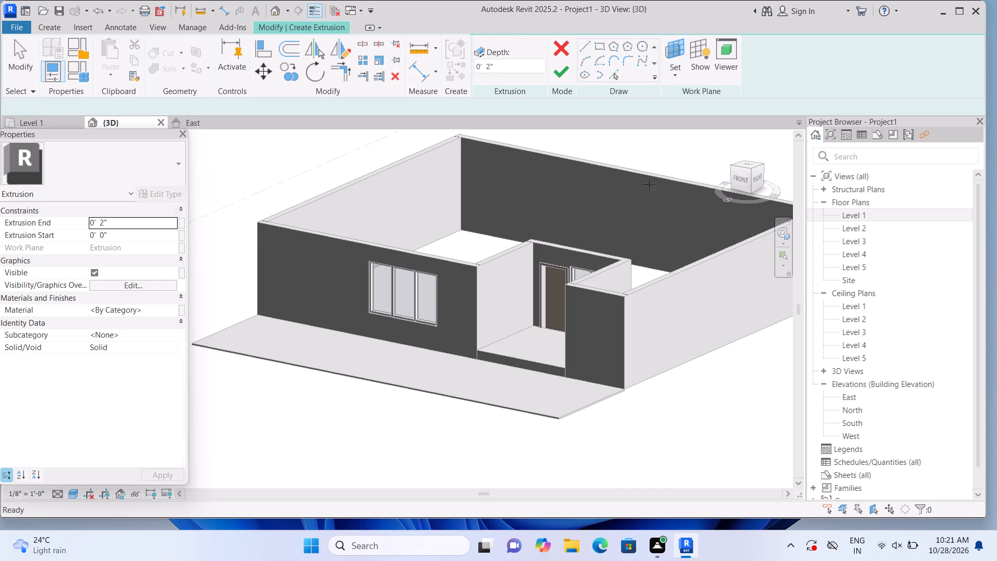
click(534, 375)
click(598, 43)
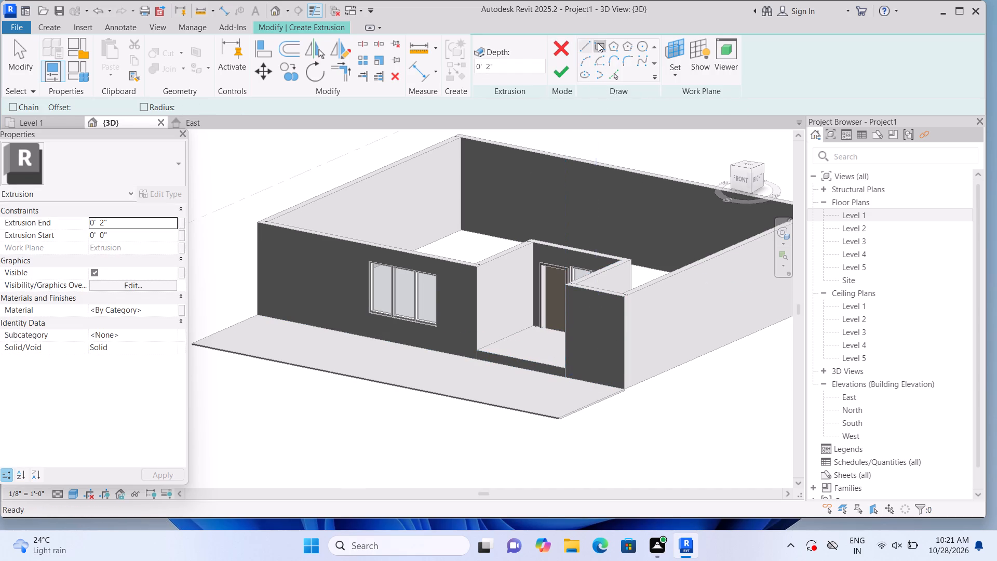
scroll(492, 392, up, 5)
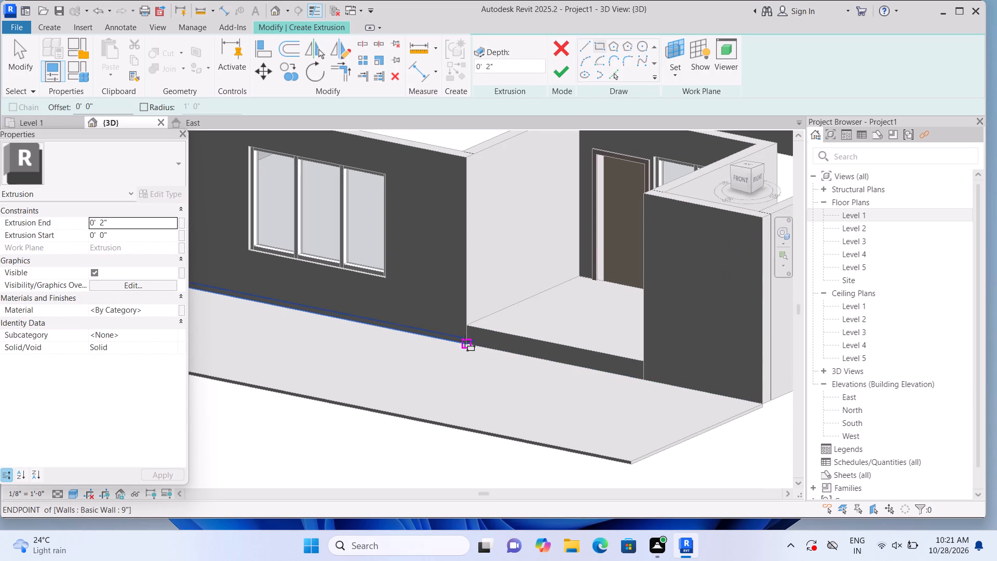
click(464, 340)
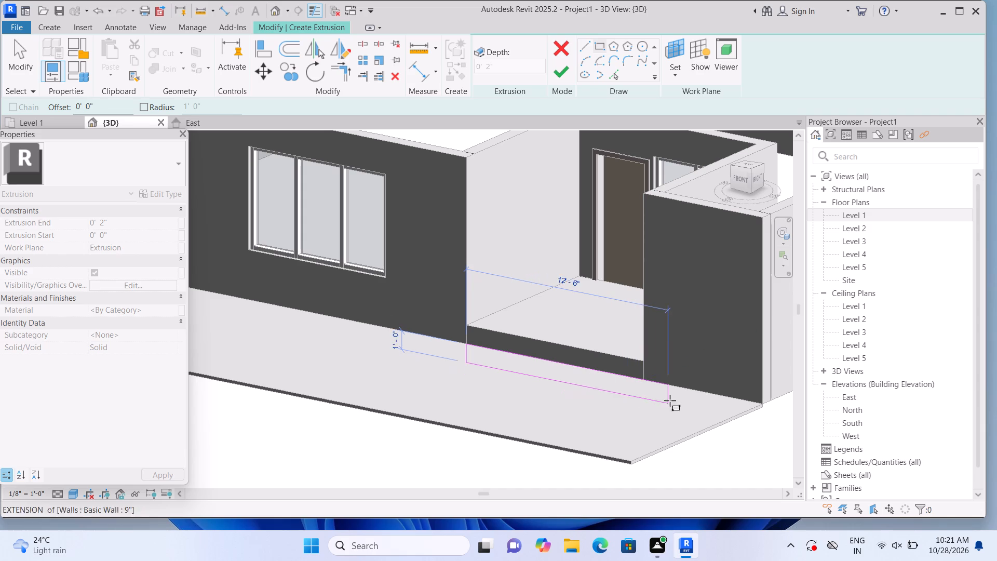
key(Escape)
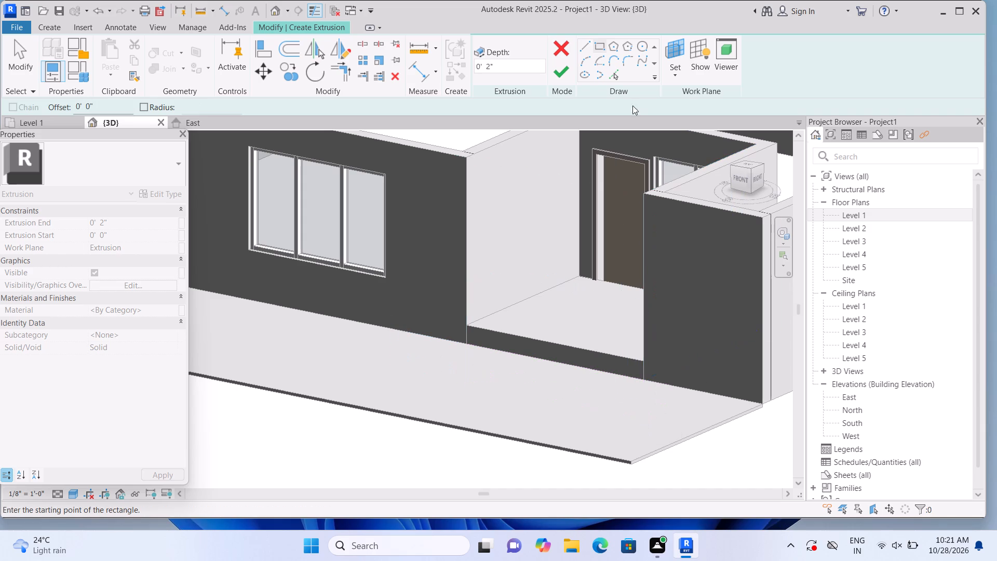
Extrude a rectangular step about 12'-6" long on the front slab's top face, across the entrance opening, with a 9" depth.
click(672, 71)
click(691, 125)
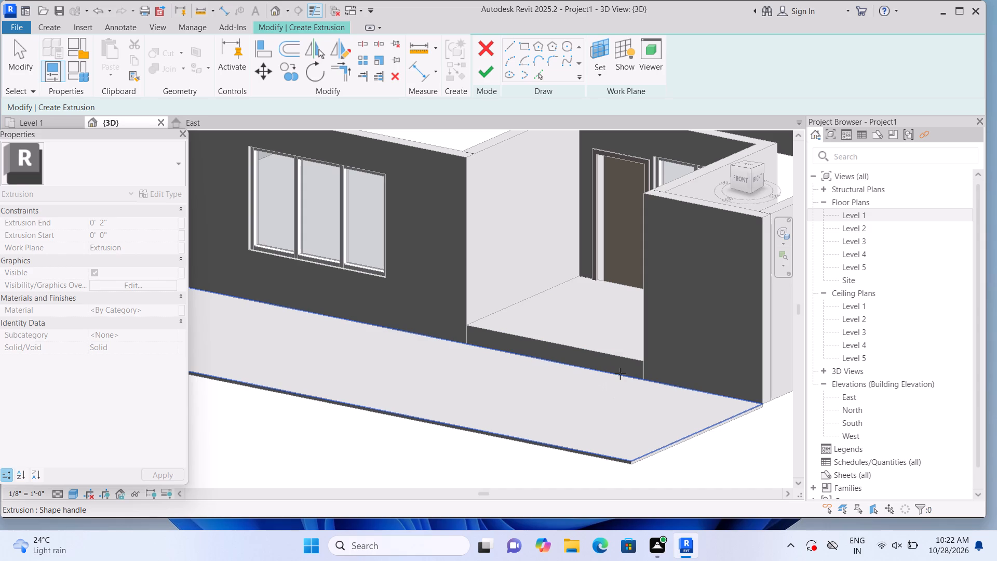
click(600, 398)
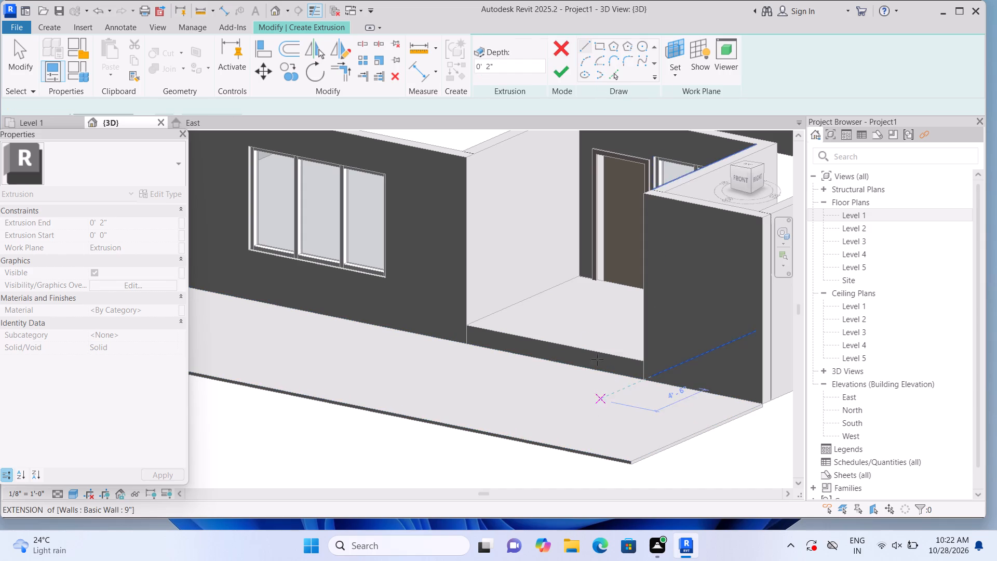
click(597, 48)
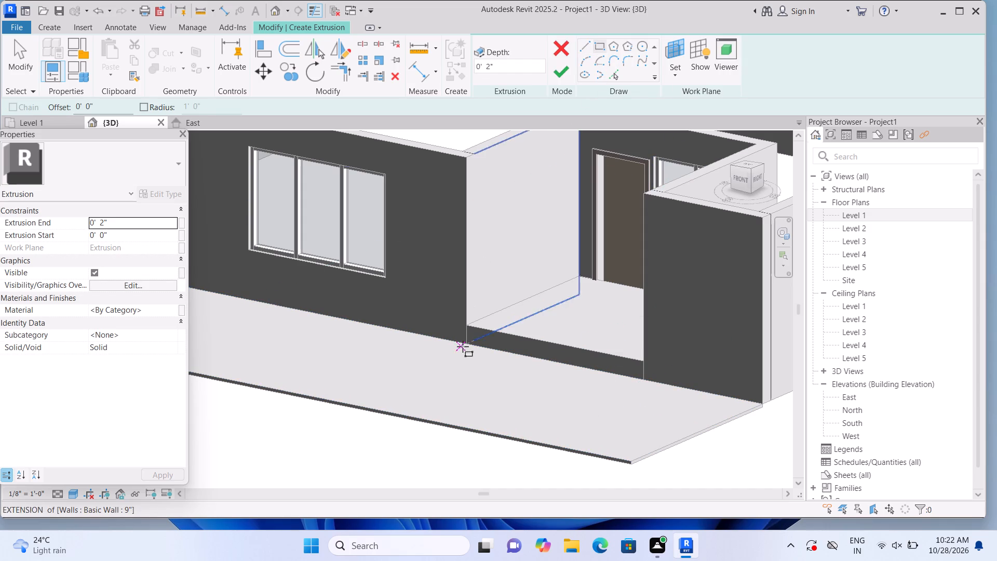
click(462, 343)
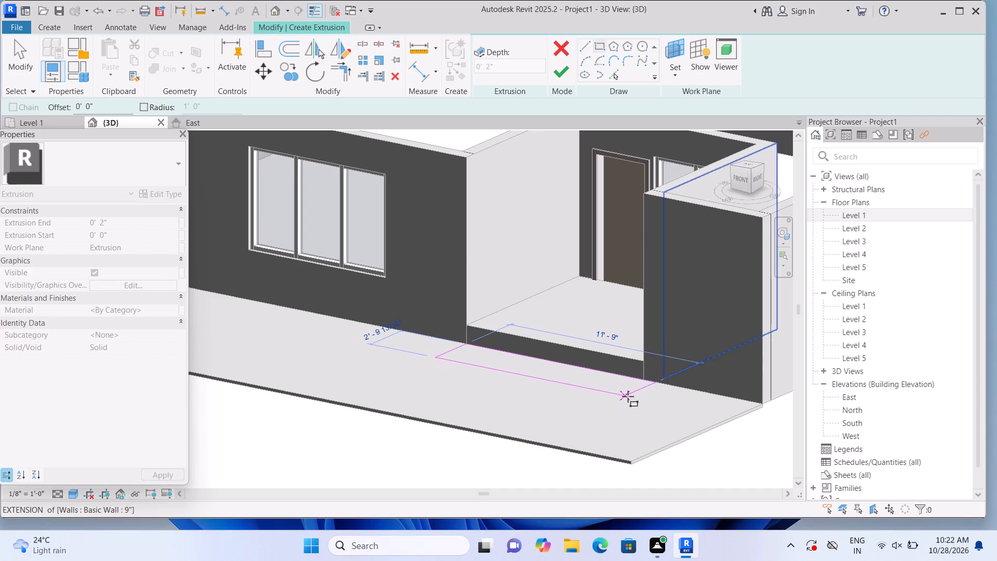
click(657, 389)
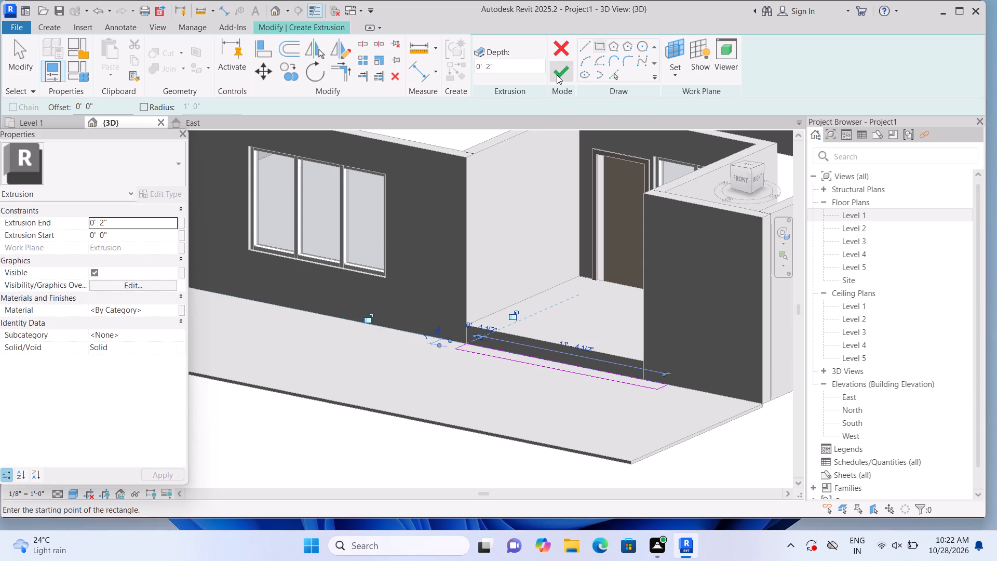
click(557, 75)
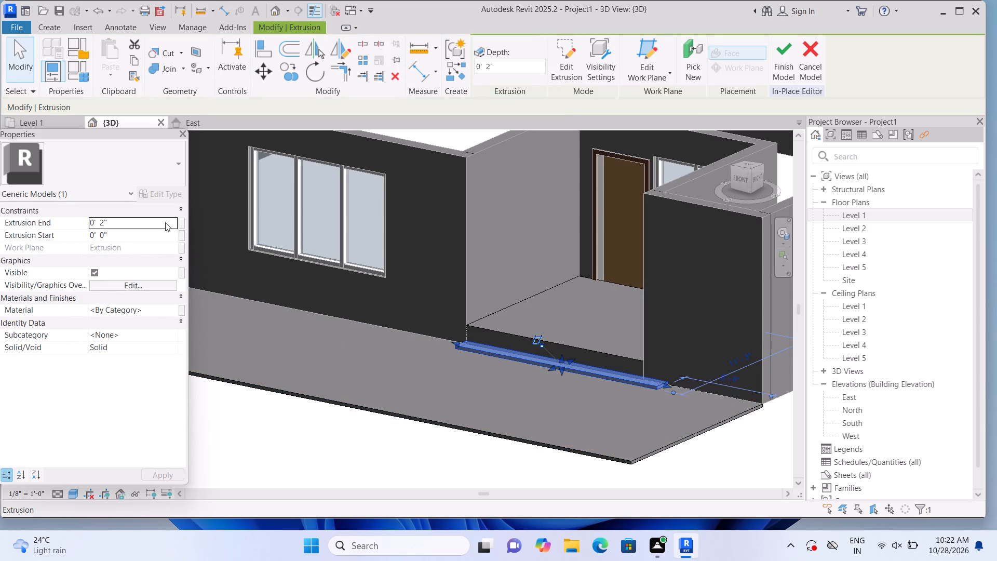
click(164, 220)
key(BackSpace)
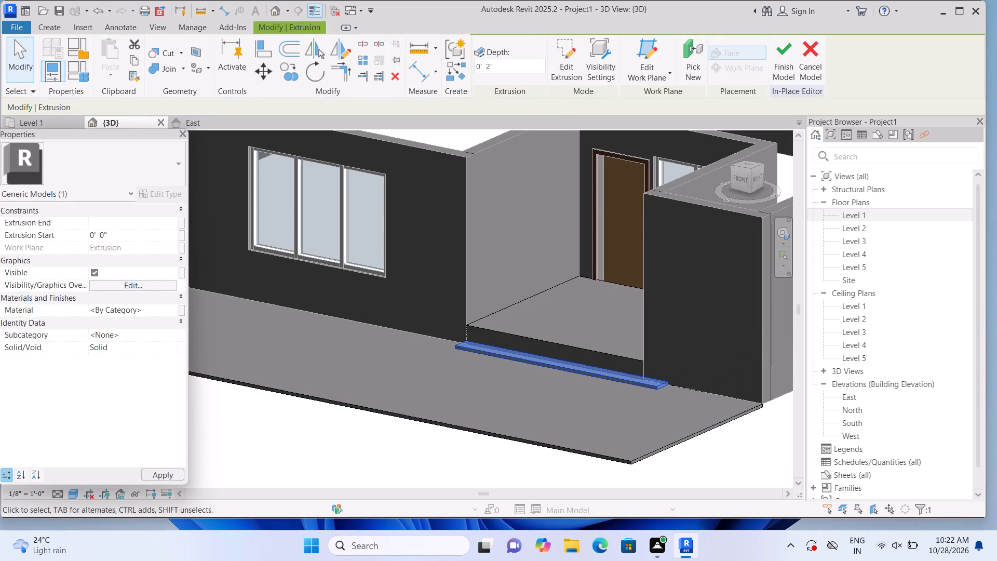
text(9")
key(Return)
click(304, 453)
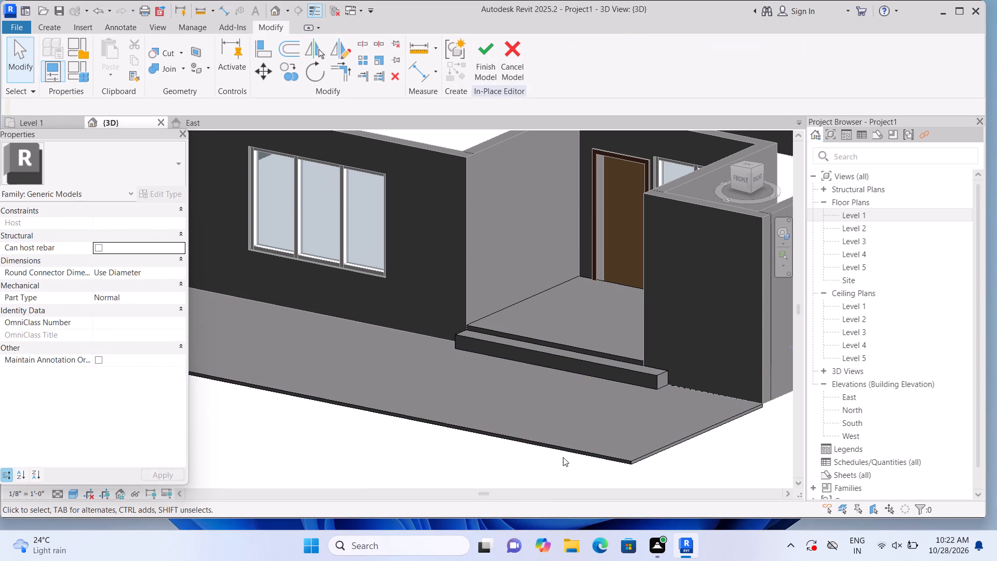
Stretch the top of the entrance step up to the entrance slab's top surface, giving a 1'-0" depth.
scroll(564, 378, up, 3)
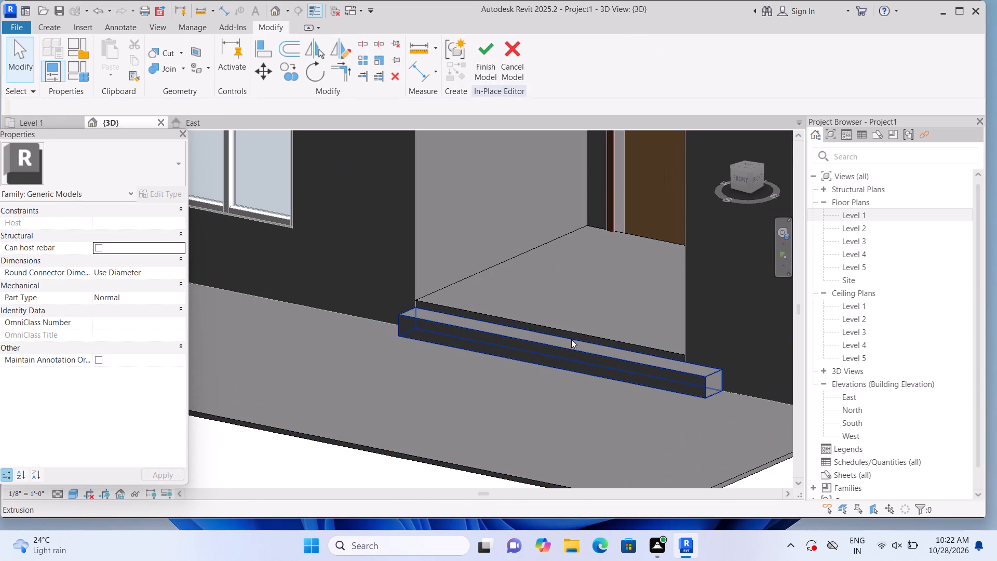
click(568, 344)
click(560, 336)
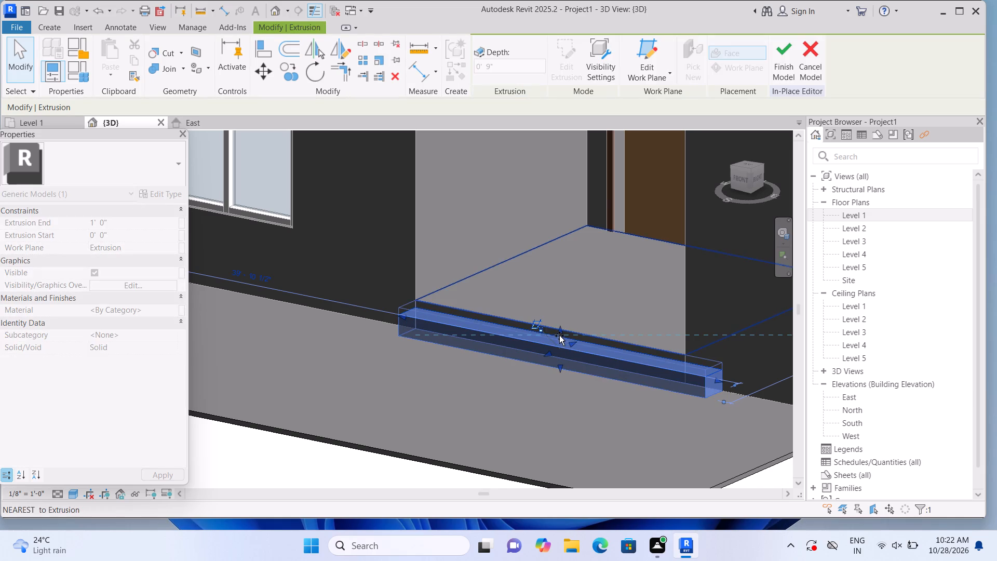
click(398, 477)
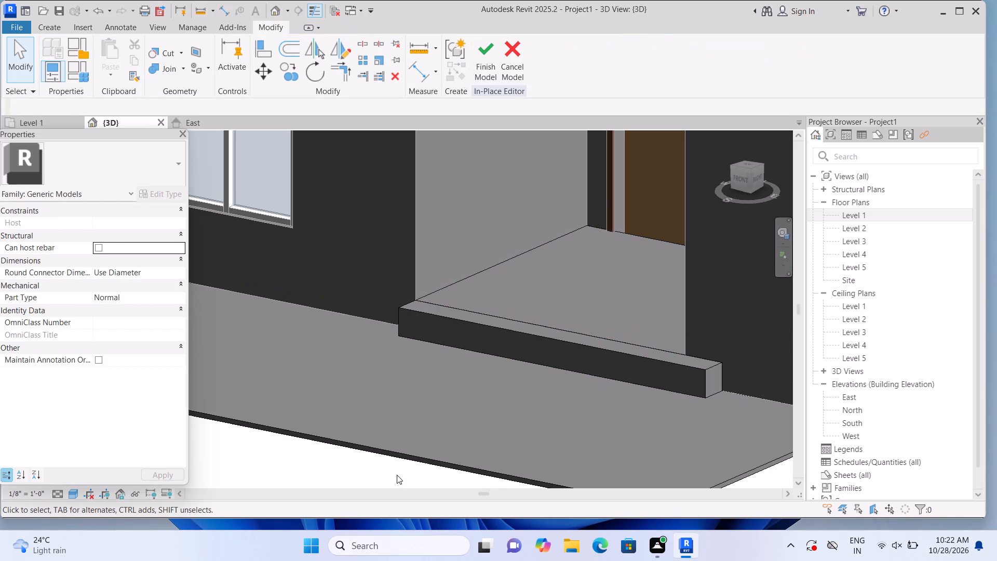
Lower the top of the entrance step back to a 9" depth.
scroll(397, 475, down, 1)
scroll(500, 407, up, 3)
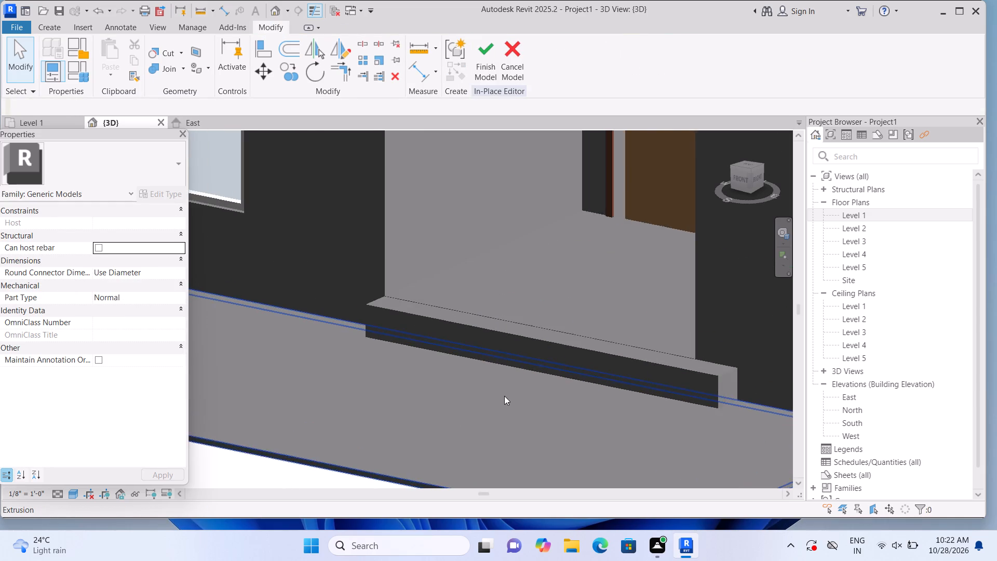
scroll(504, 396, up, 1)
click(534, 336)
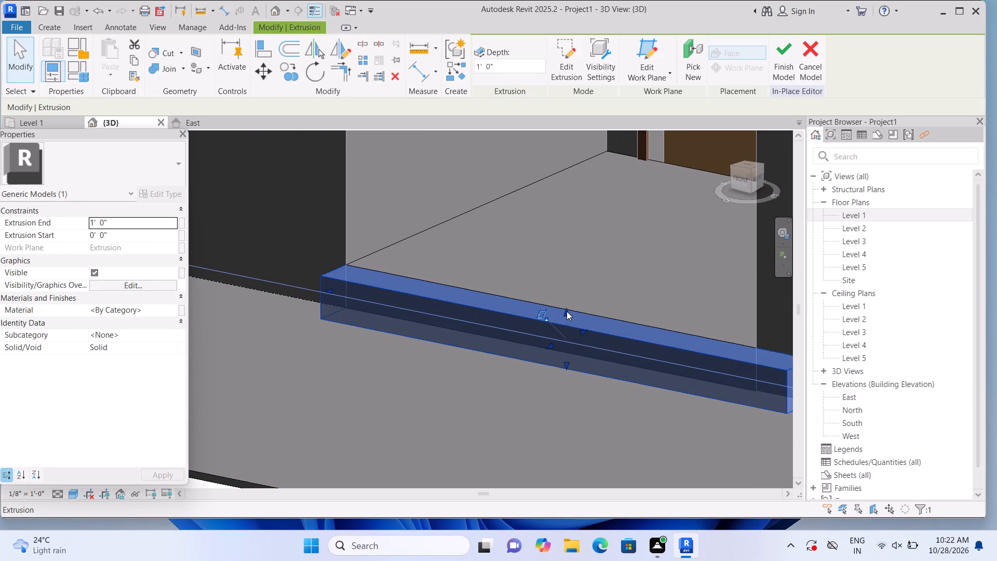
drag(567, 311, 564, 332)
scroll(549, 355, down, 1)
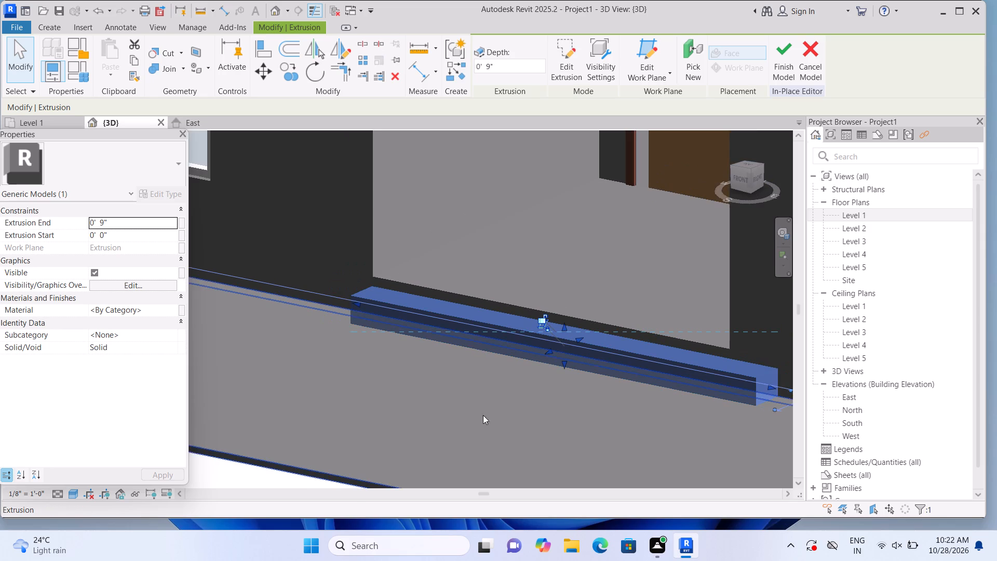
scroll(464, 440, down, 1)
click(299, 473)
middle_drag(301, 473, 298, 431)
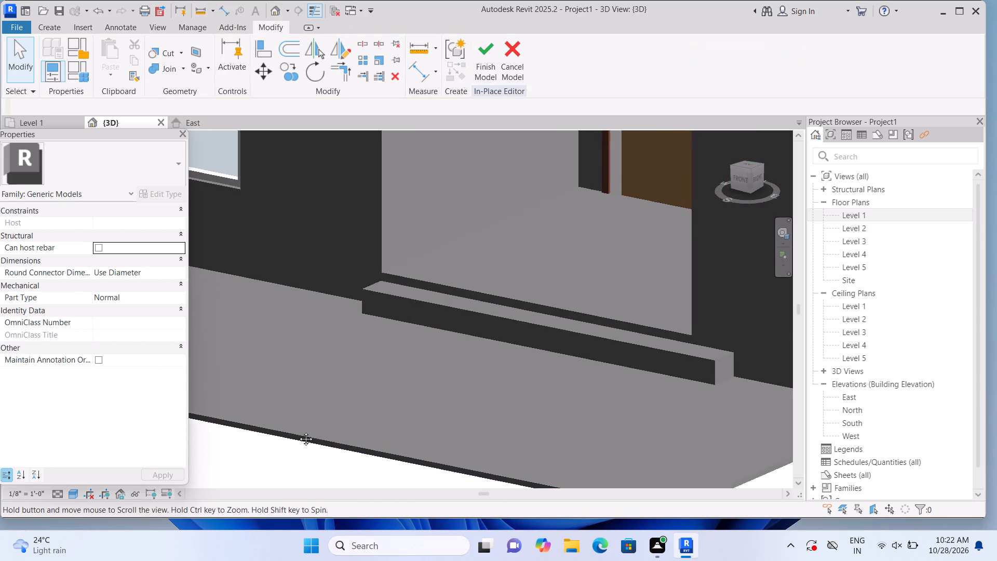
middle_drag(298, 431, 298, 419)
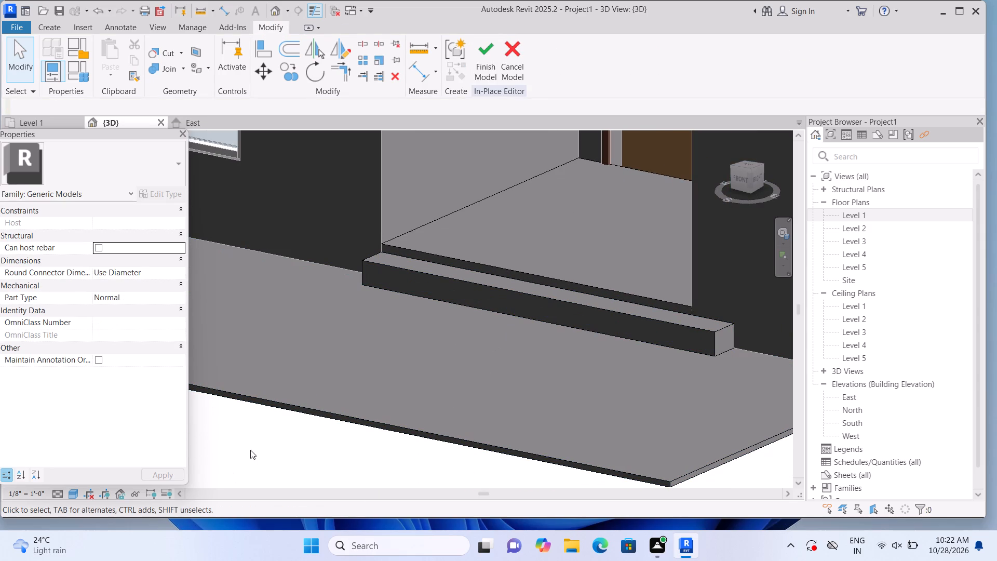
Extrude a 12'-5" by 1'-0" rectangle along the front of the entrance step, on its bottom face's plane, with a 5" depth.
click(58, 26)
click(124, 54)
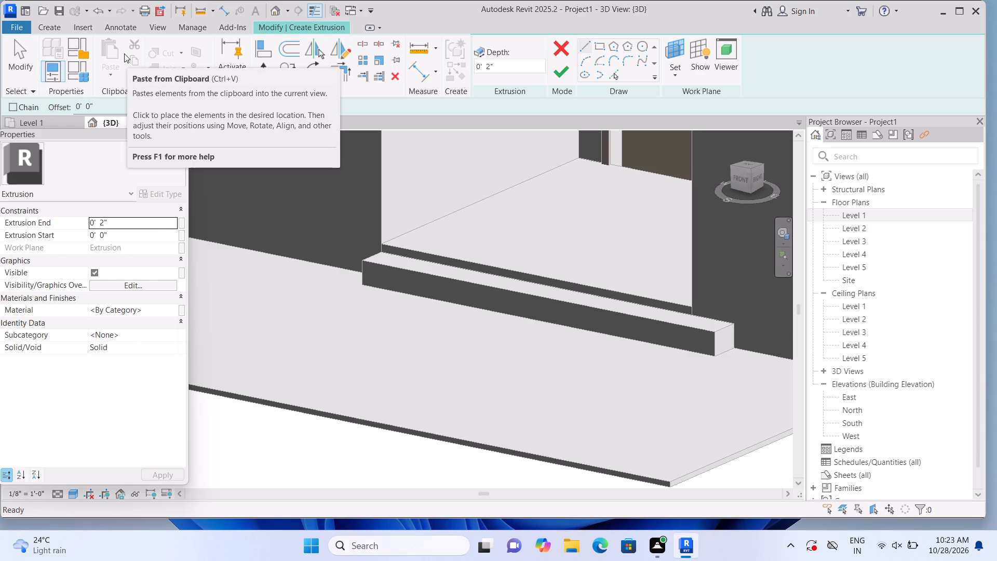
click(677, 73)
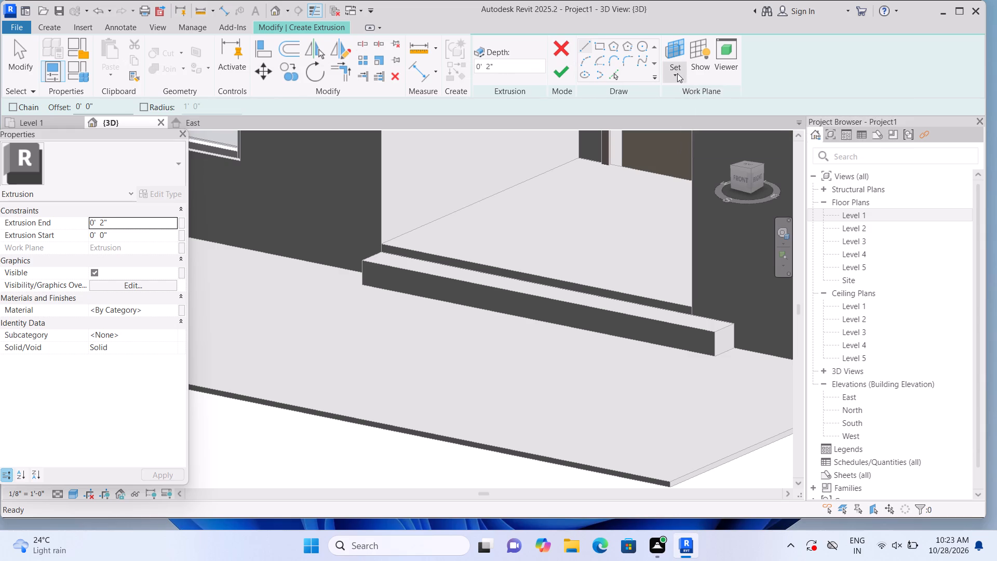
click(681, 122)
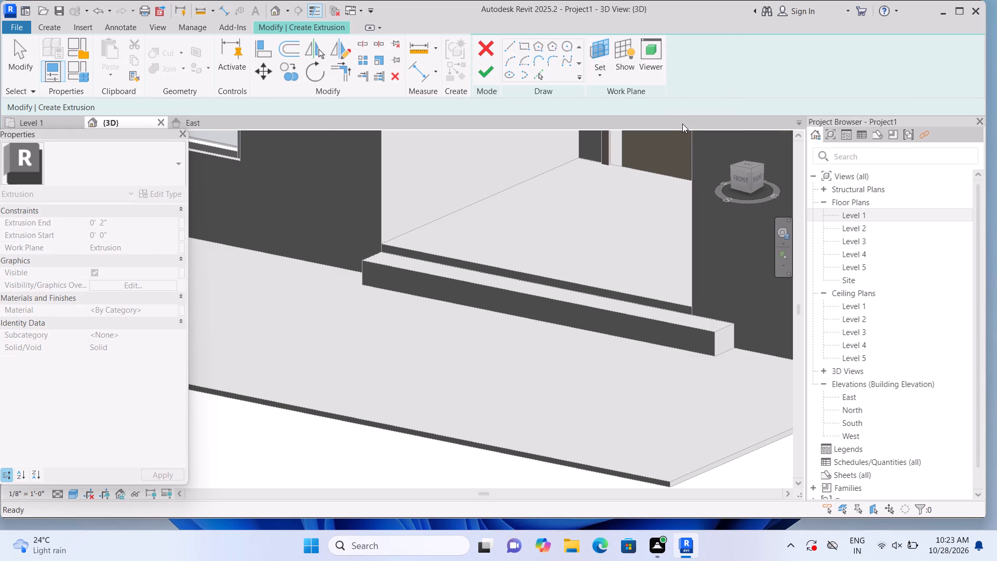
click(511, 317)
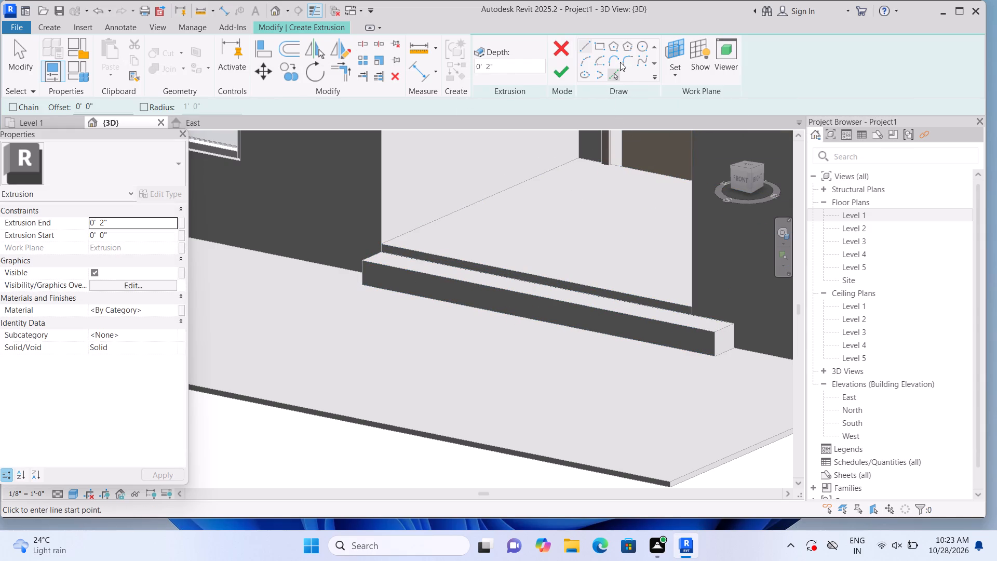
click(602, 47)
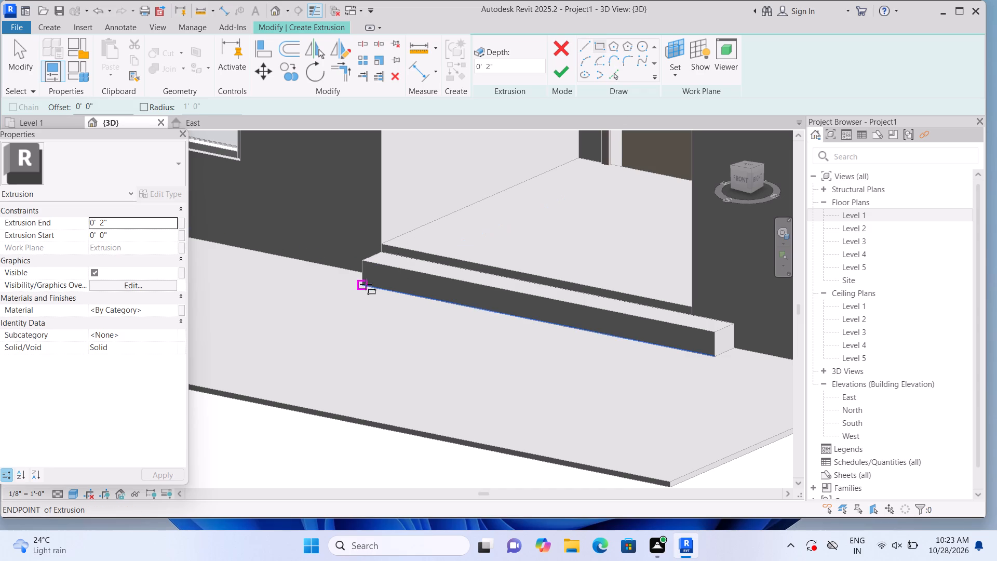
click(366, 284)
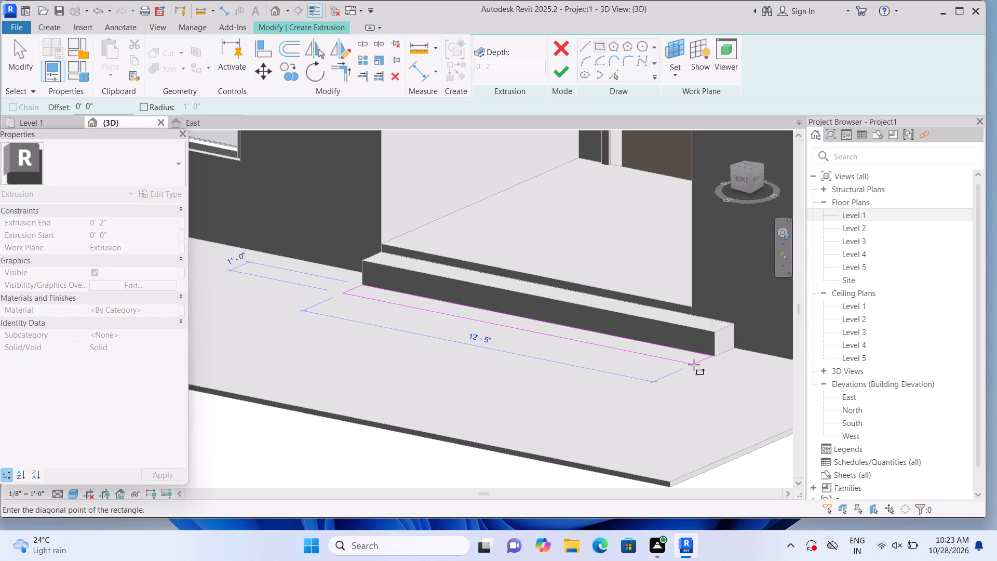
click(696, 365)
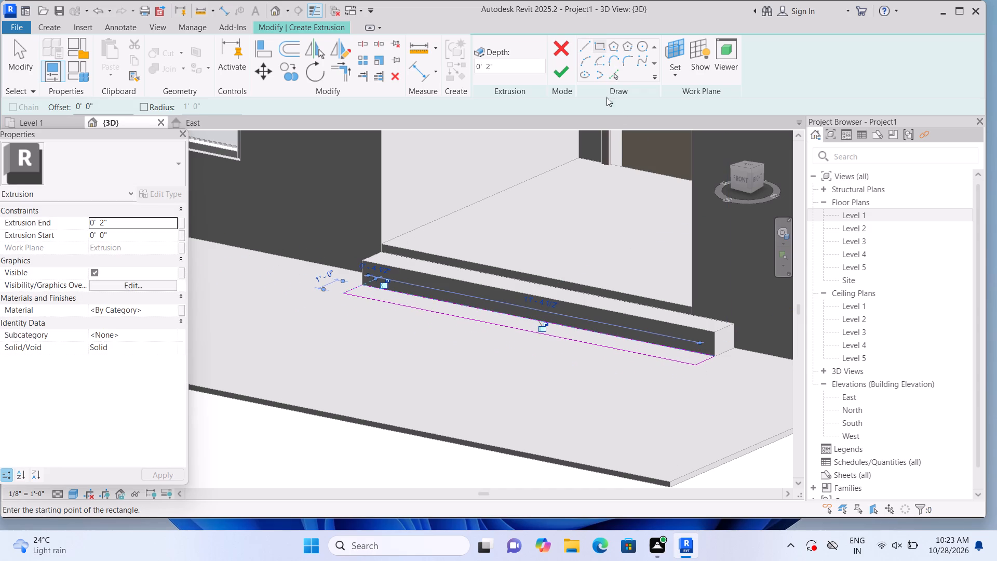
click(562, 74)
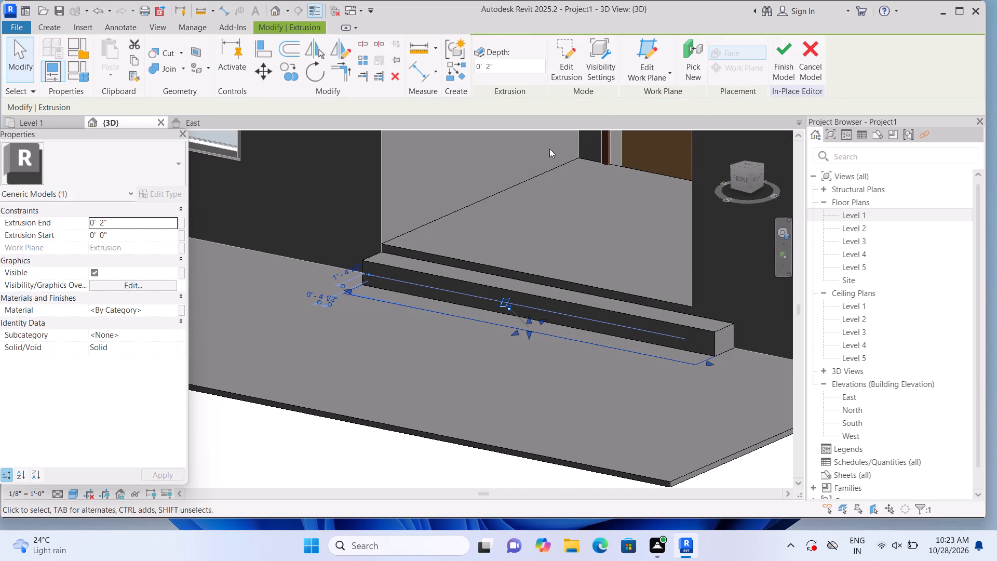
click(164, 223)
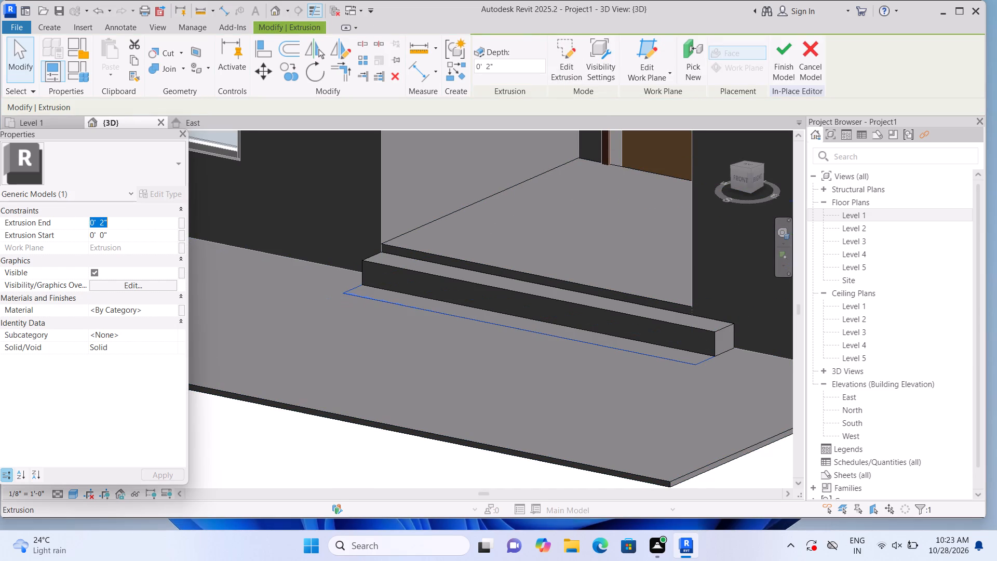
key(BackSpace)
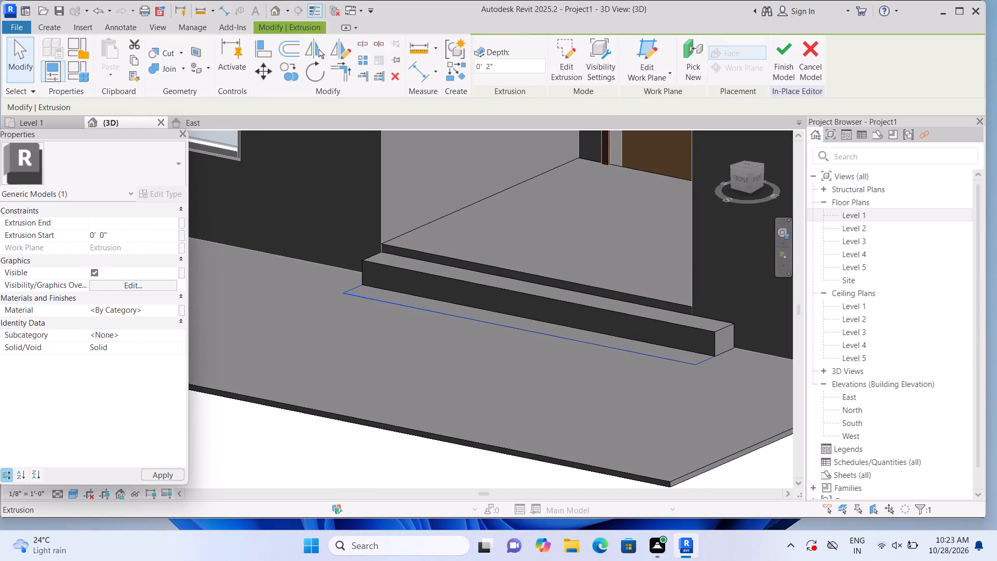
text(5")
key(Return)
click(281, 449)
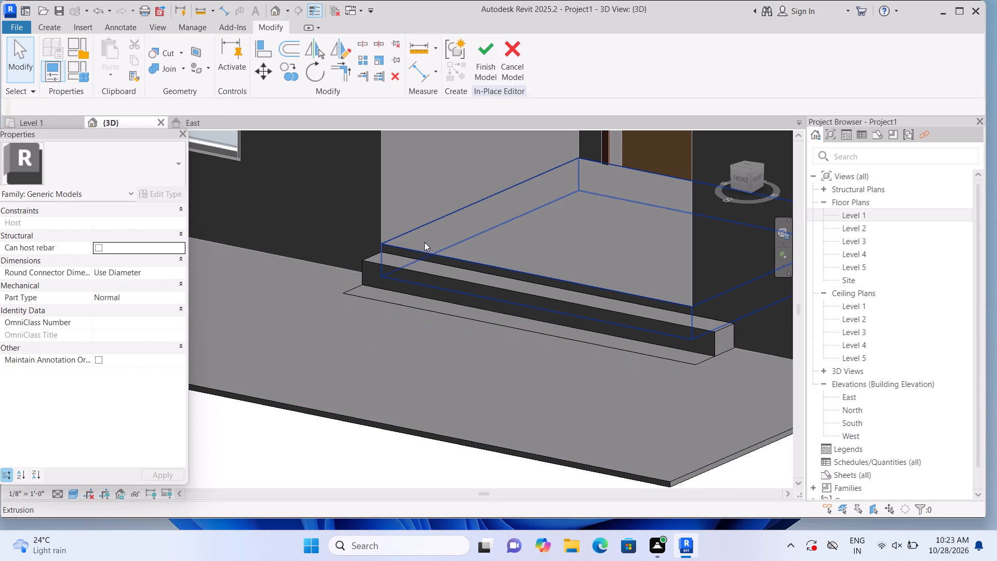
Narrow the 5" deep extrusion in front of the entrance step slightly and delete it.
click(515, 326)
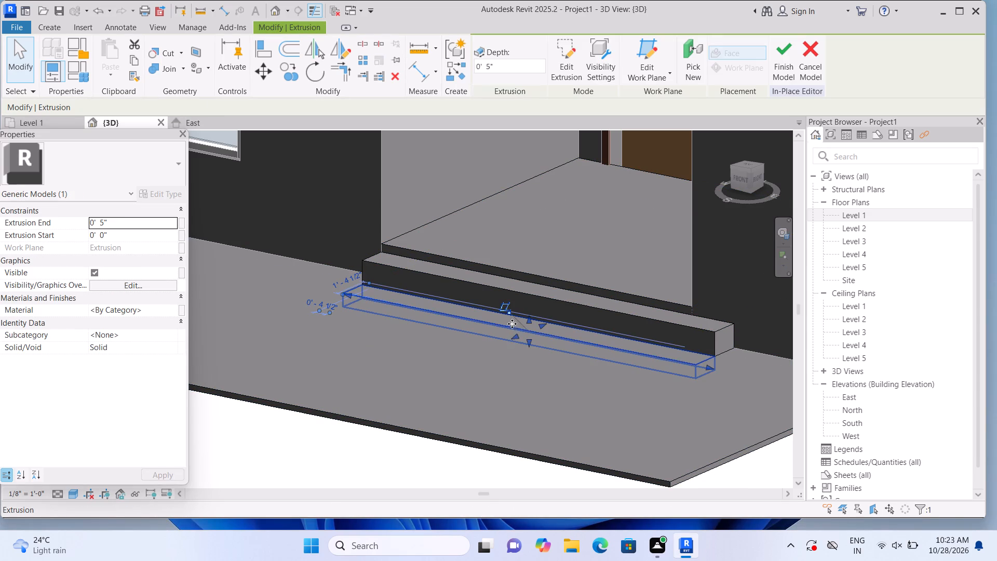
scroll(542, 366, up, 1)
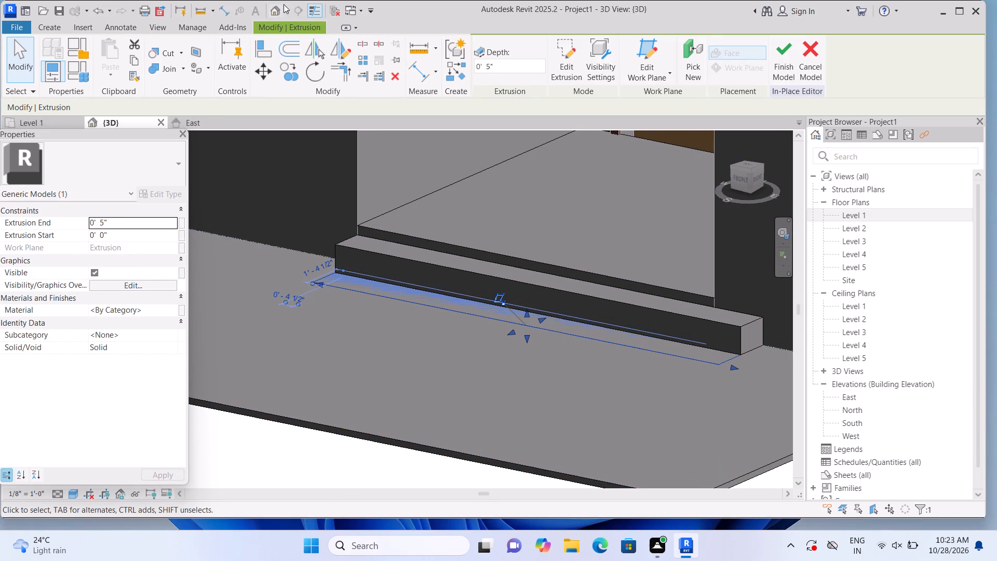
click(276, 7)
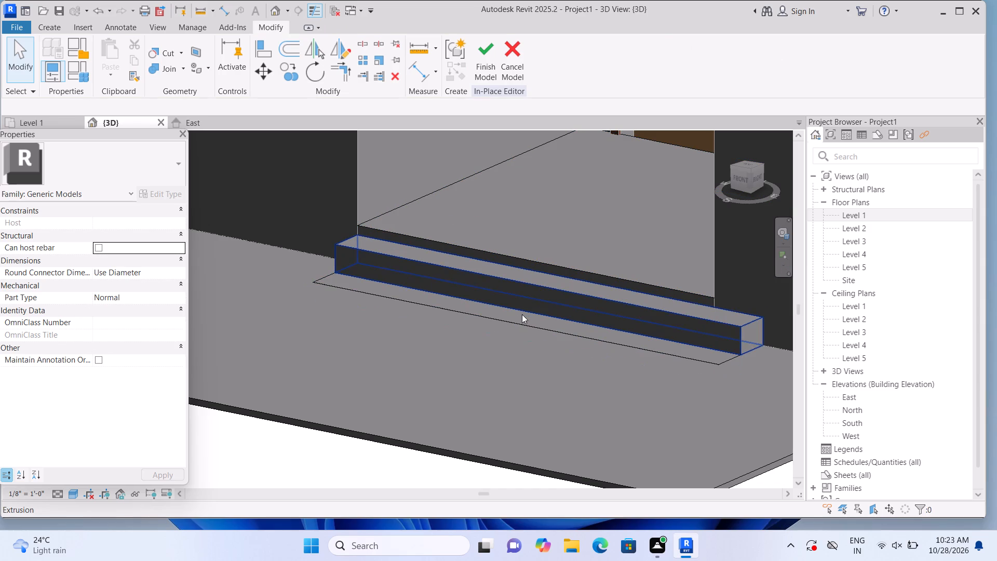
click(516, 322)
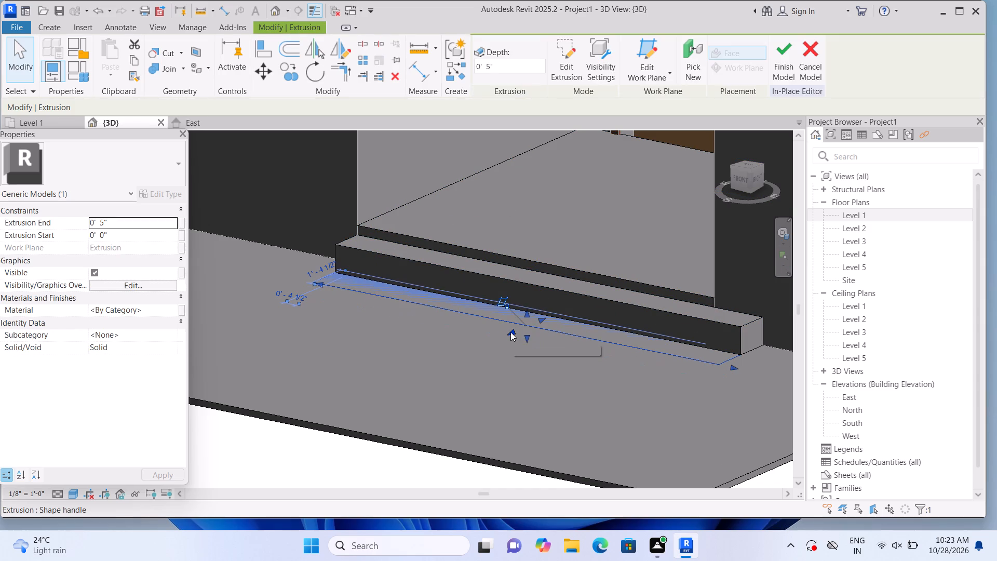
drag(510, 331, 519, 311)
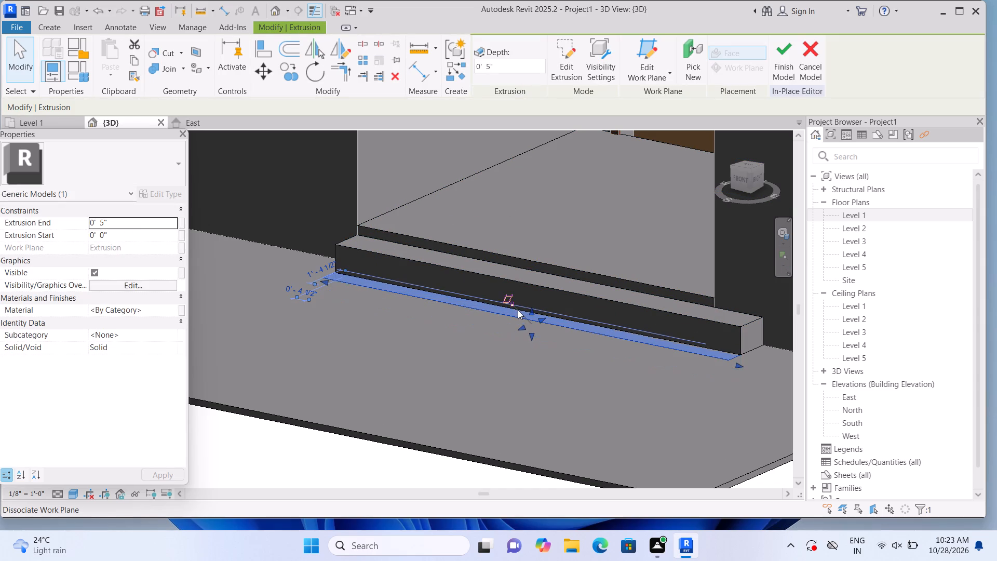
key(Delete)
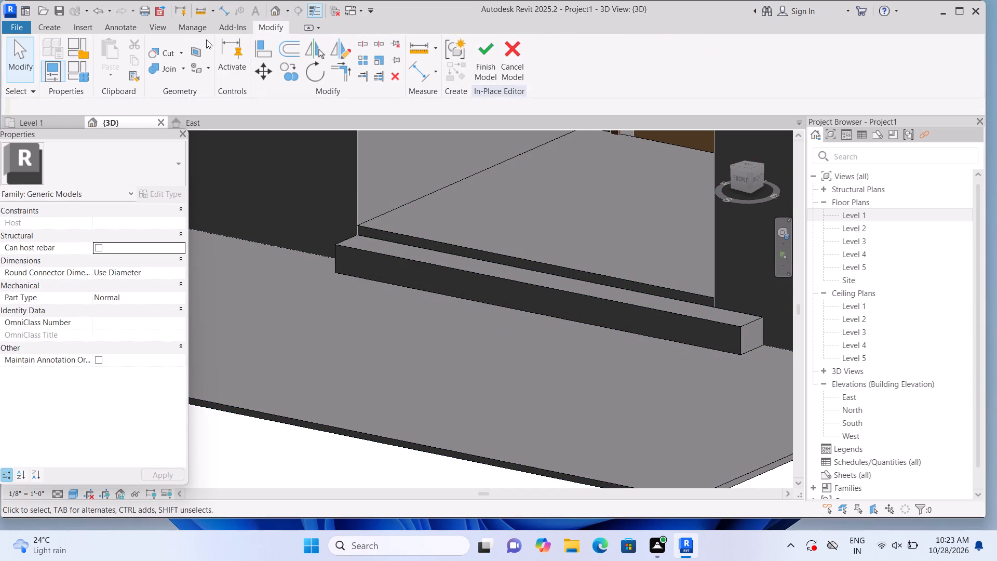
Extrude a 1'-0" wide rectangle along the full front of the entrance step, on the front slab's top face, with a 9" depth.
click(55, 30)
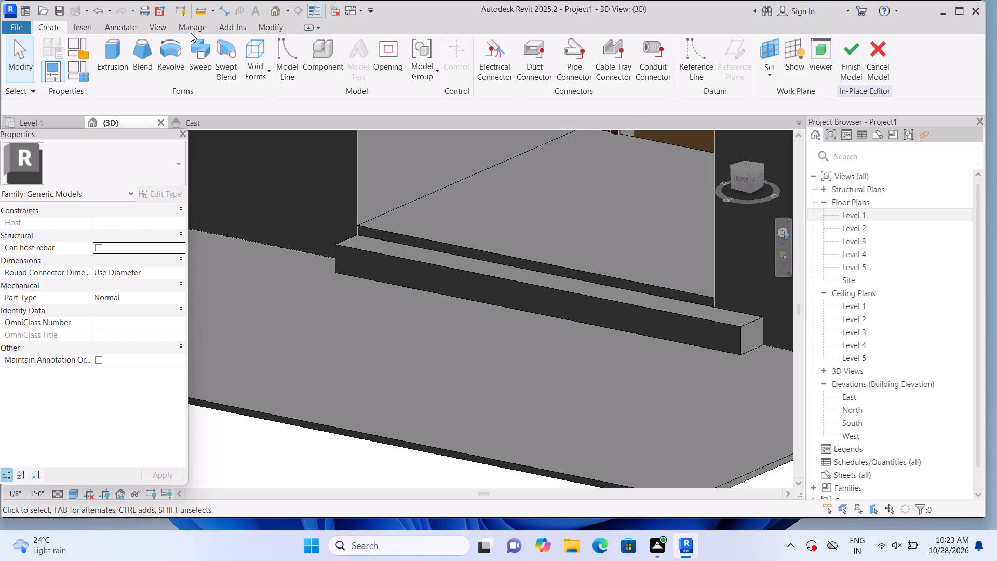
click(110, 44)
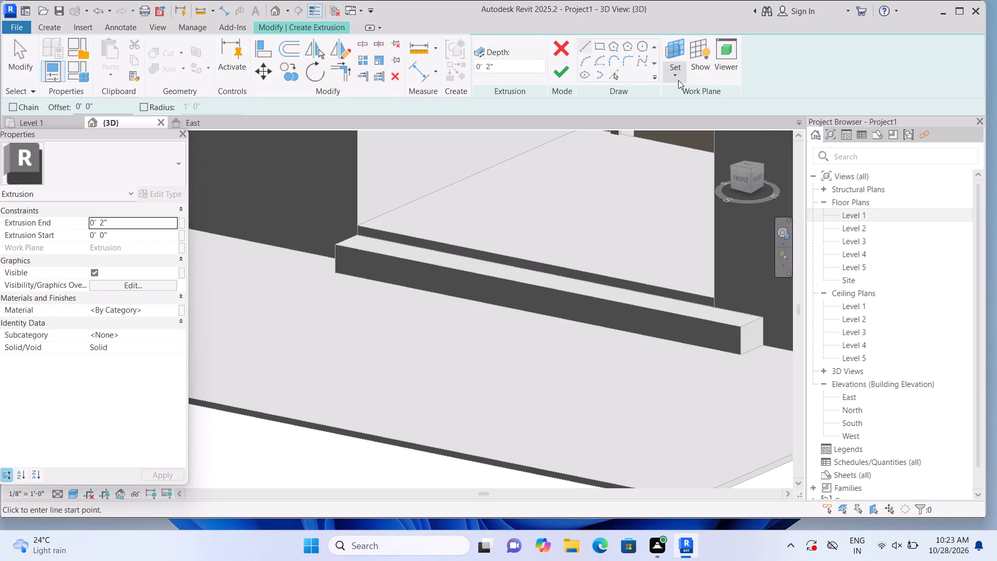
click(677, 77)
click(682, 114)
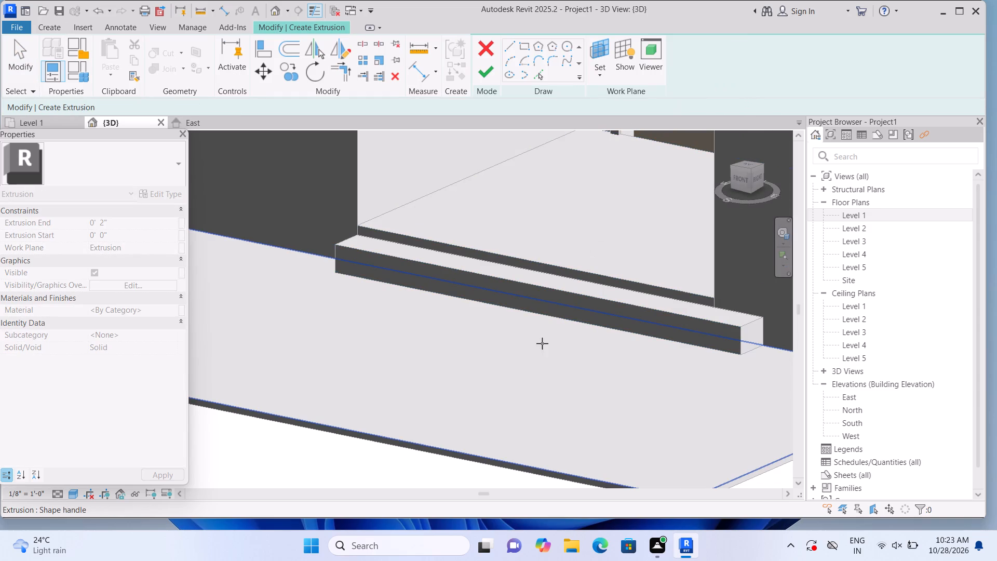
click(532, 469)
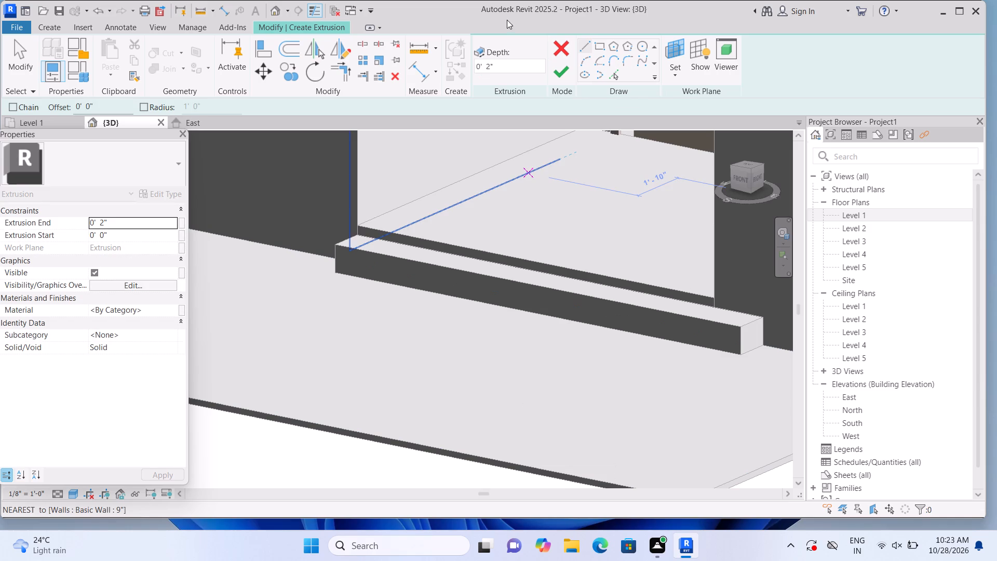
click(603, 43)
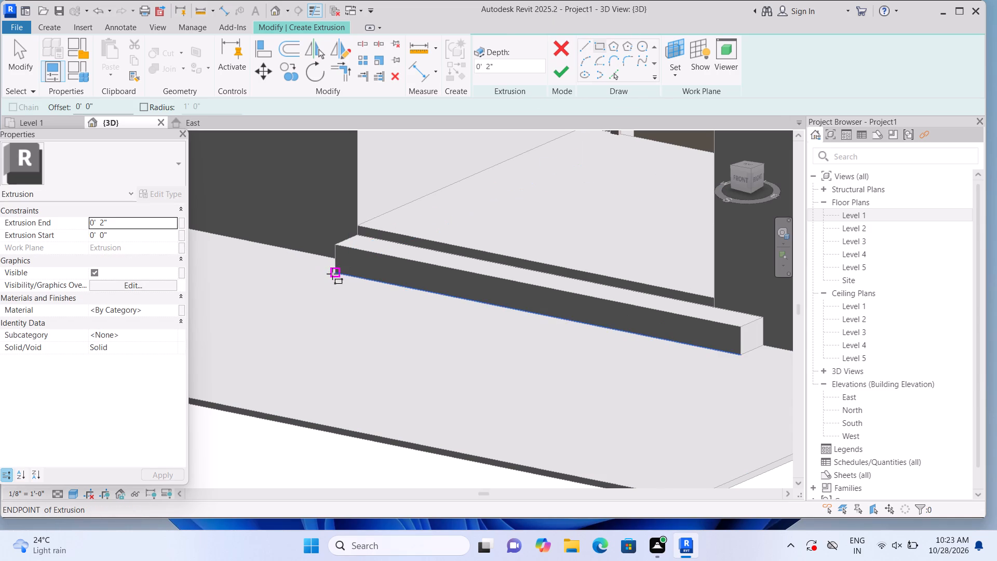
click(333, 274)
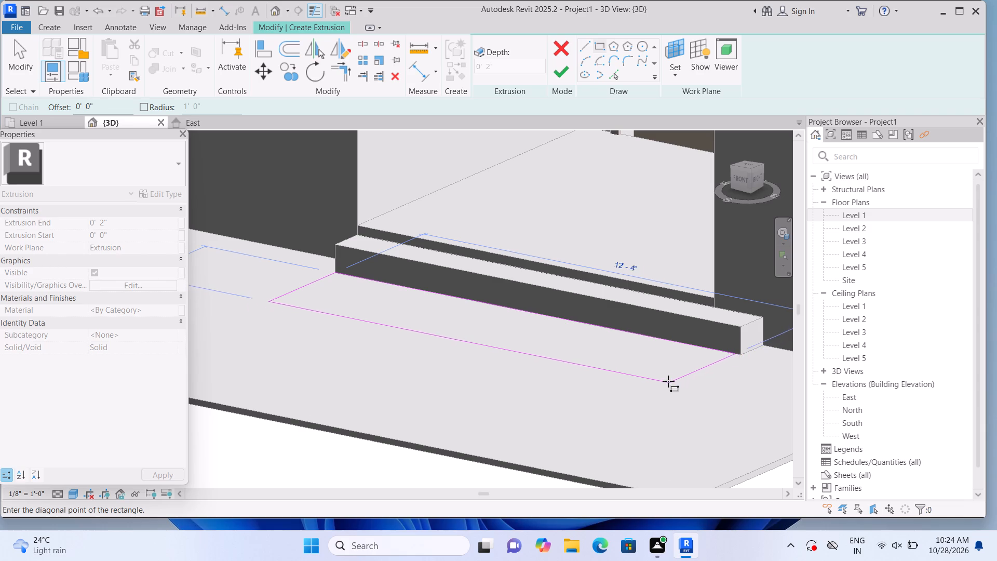
click(718, 364)
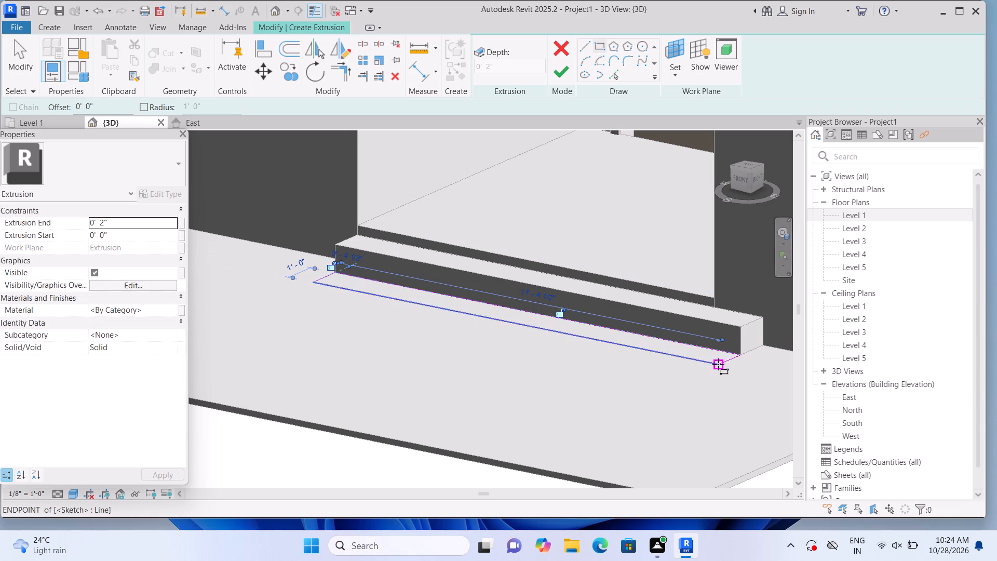
click(157, 220)
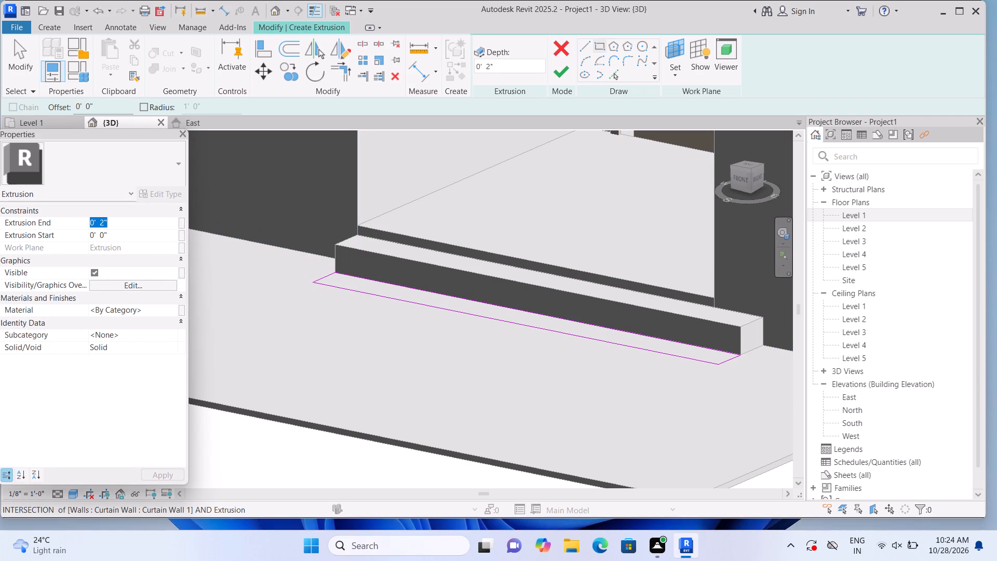
key(BackSpace)
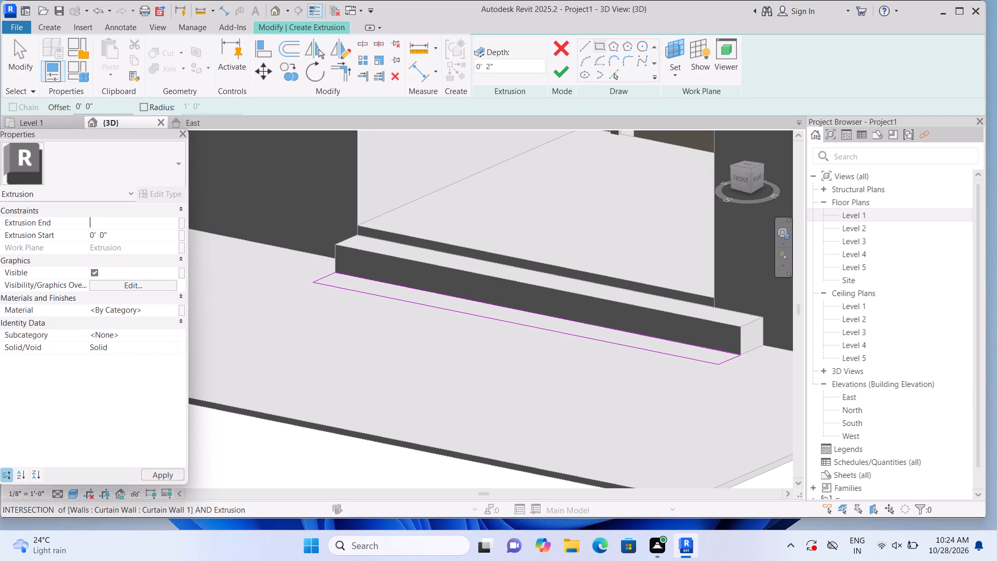
text(9")
key(Return)
click(569, 75)
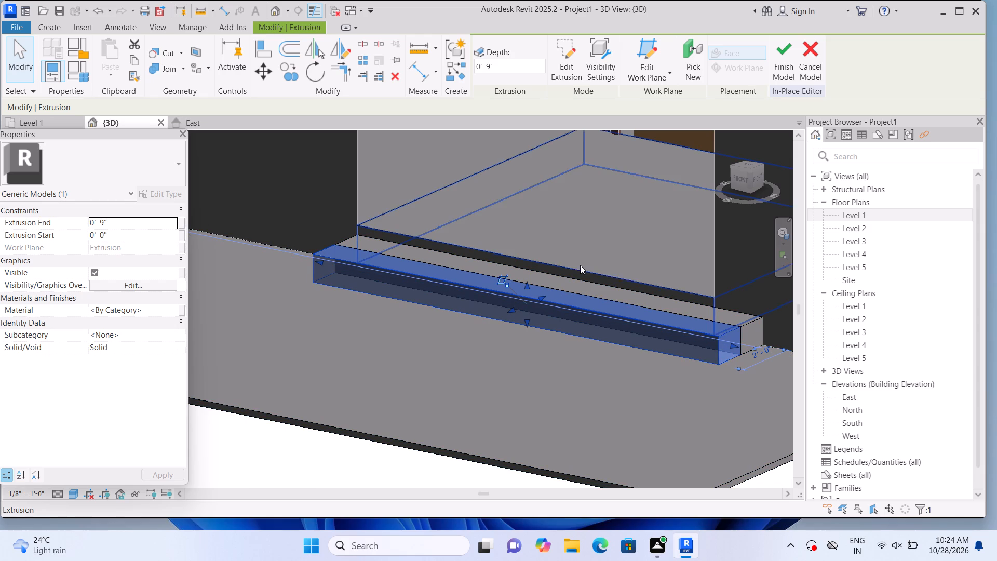
Set the extrusion end of the new lower entrance step to 6".
click(128, 223)
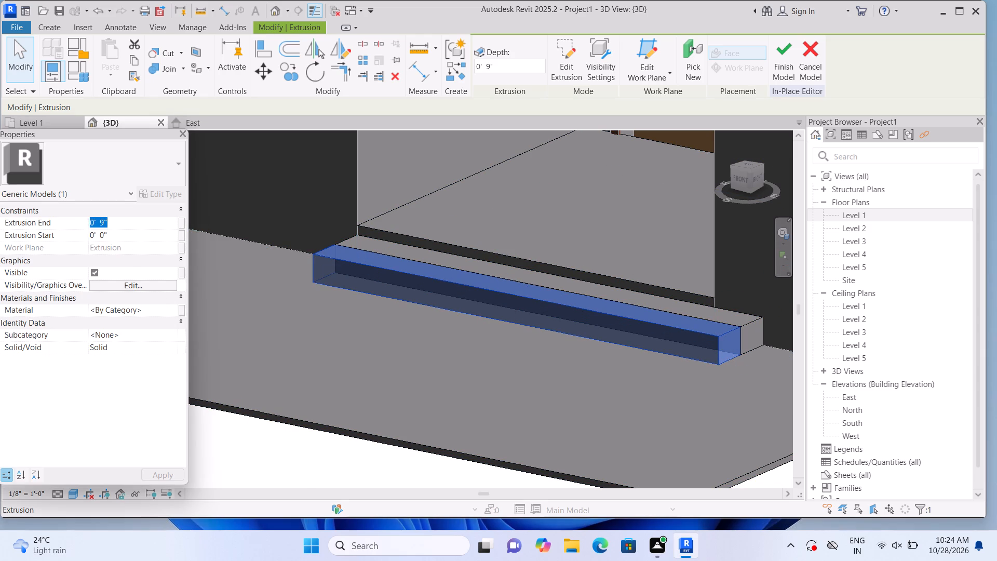
key(BackSpace)
key(6)
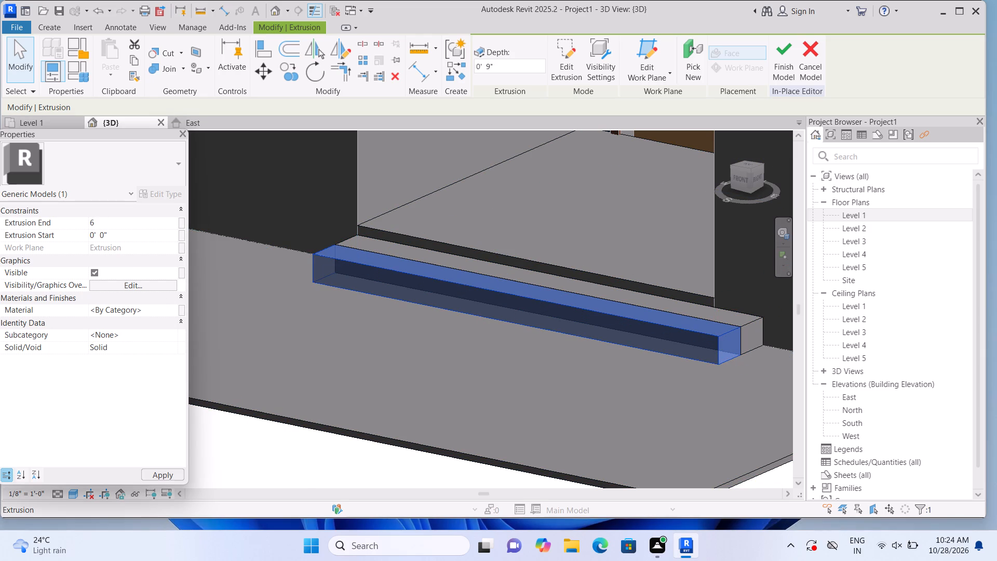
key(shift+quotedbl)
key(Return)
click(238, 462)
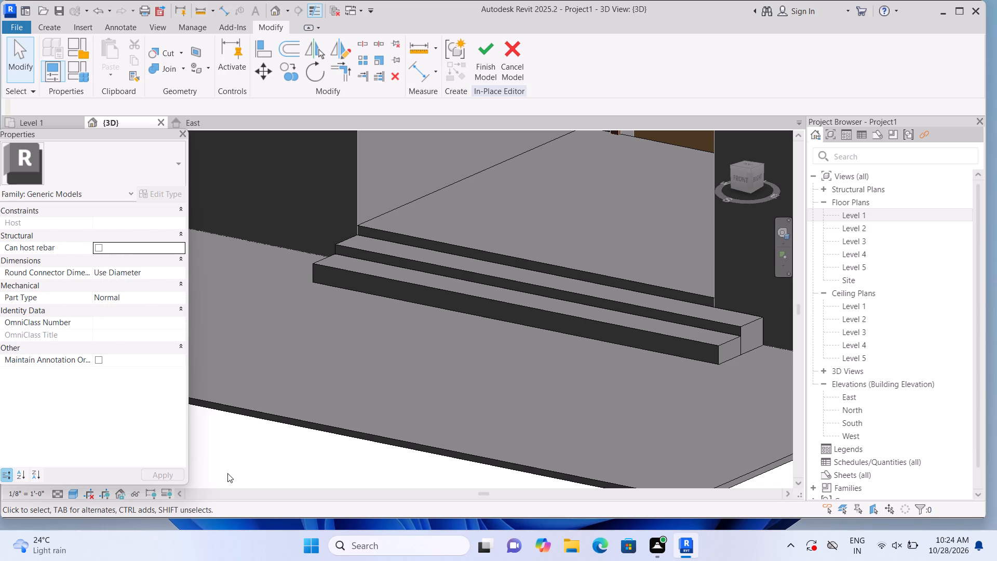
Extrude a rectangle about 4'-3" by 3'-11" on the front slab, beside the steps against the front wall, with a 9" depth.
middle_drag(335, 407, 277, 371)
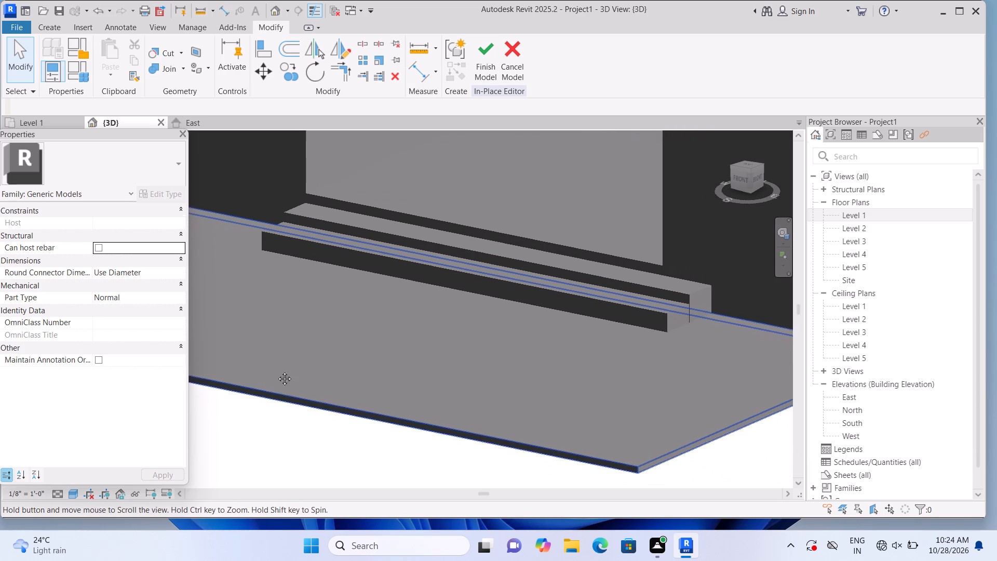
middle_drag(277, 371, 276, 371)
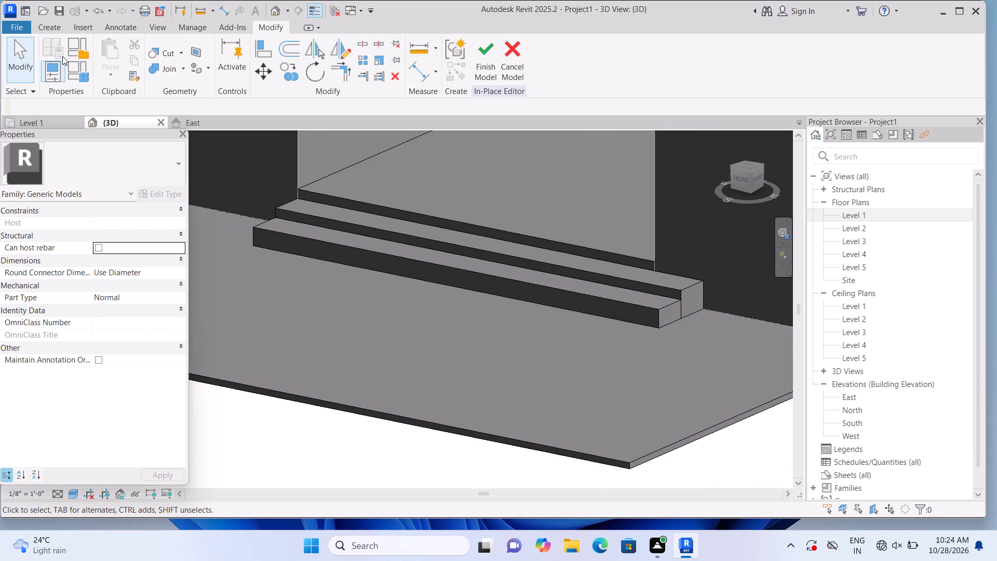
click(49, 32)
click(114, 64)
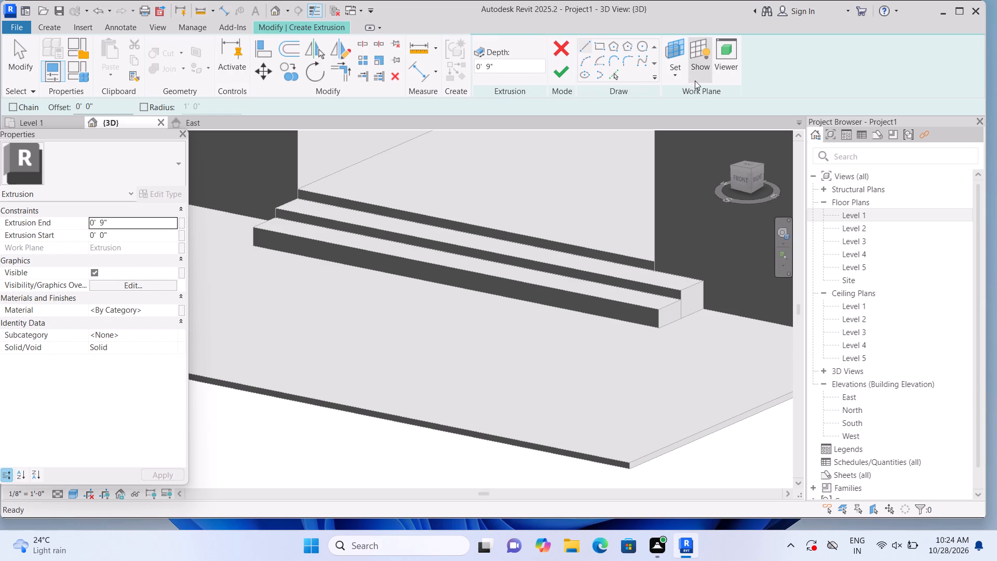
click(671, 74)
click(679, 124)
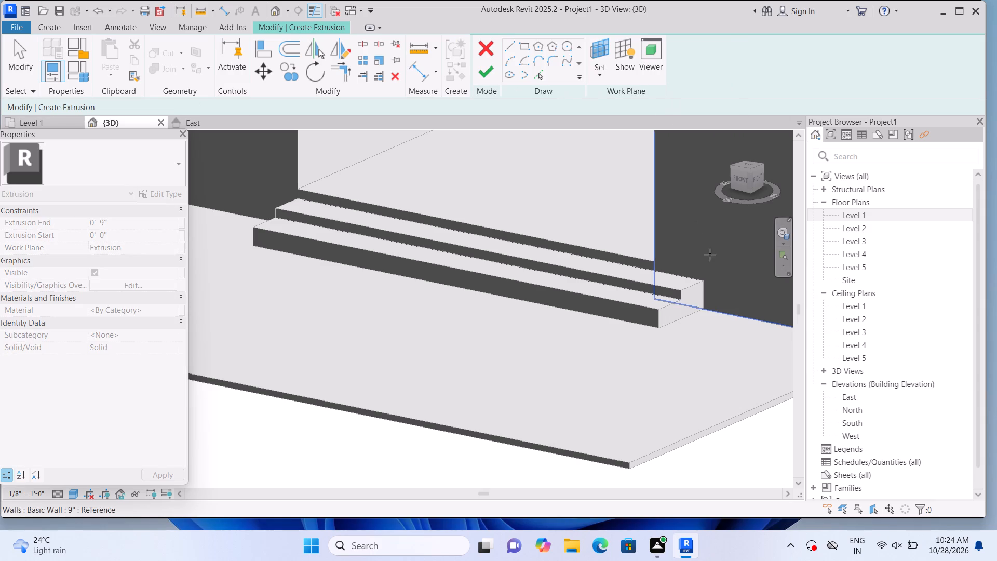
click(699, 350)
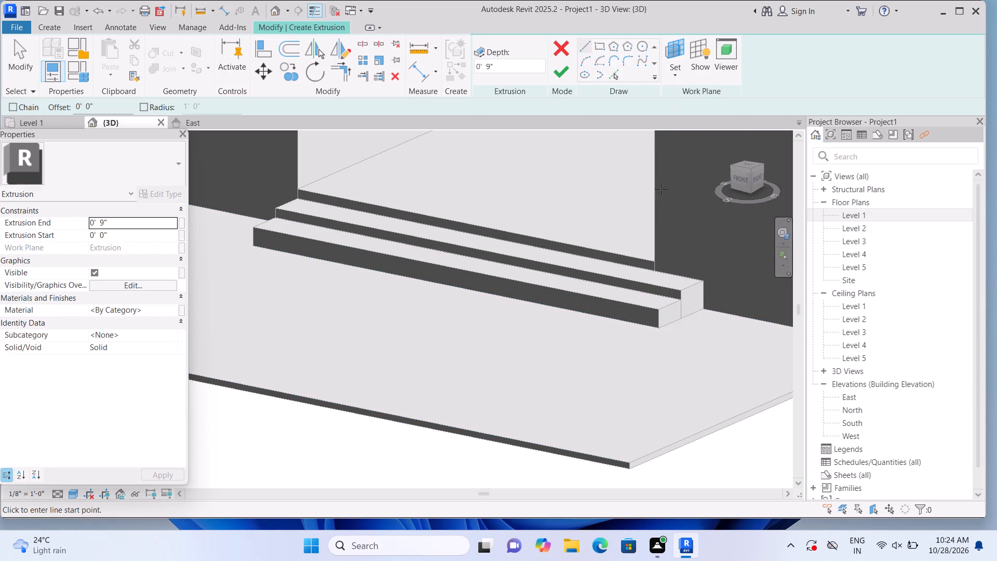
click(599, 45)
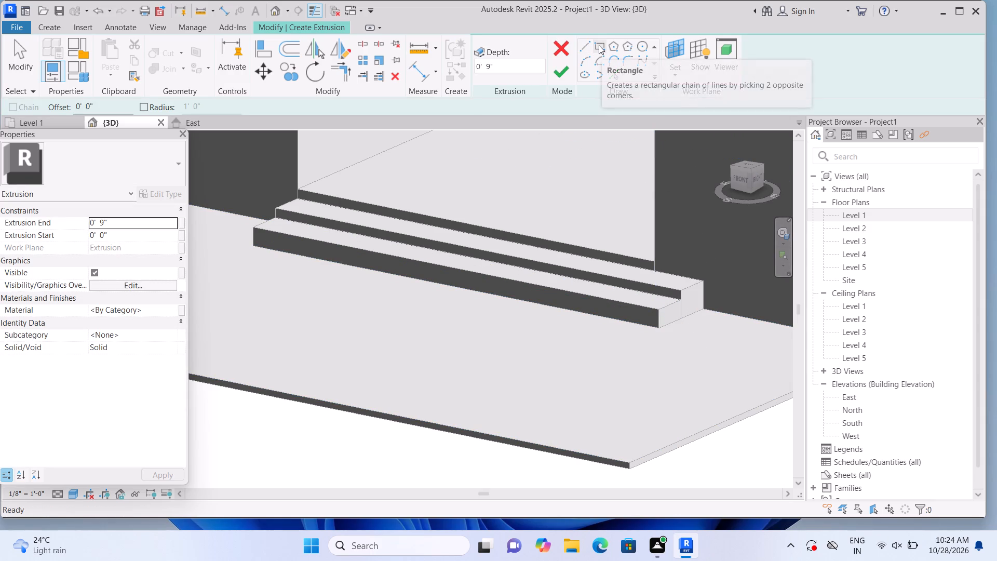
click(704, 309)
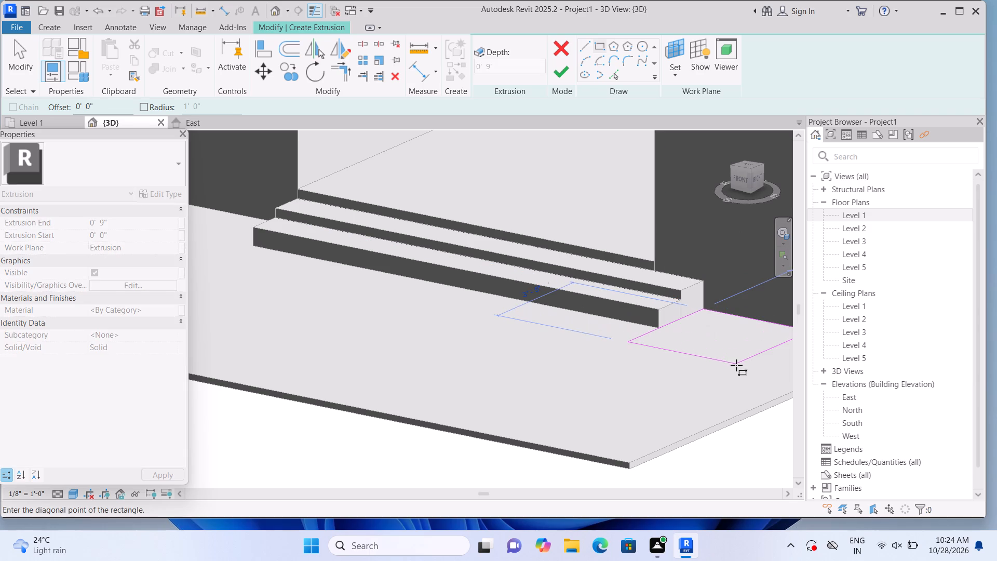
middle_drag(756, 371, 685, 357)
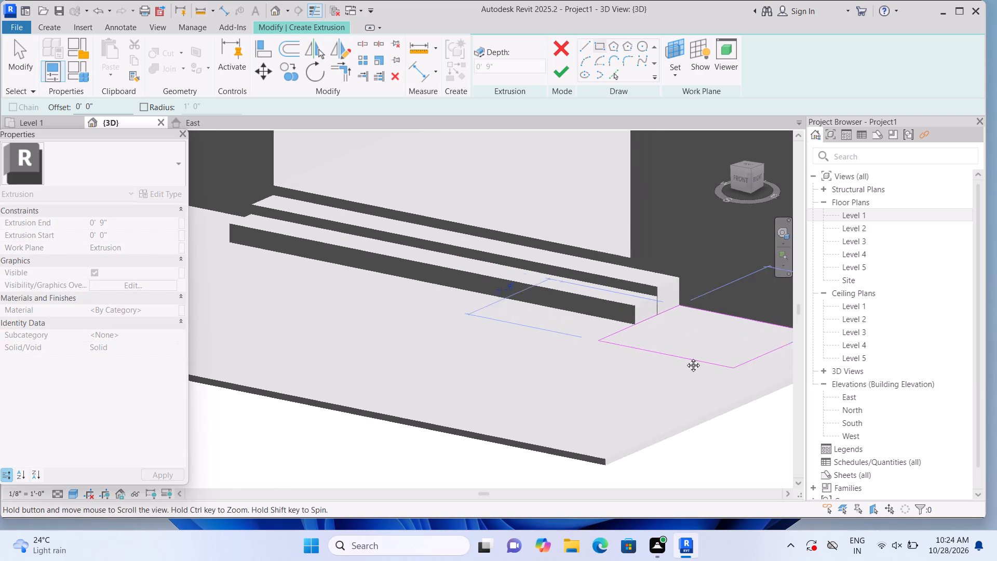
middle_drag(685, 357, 630, 335)
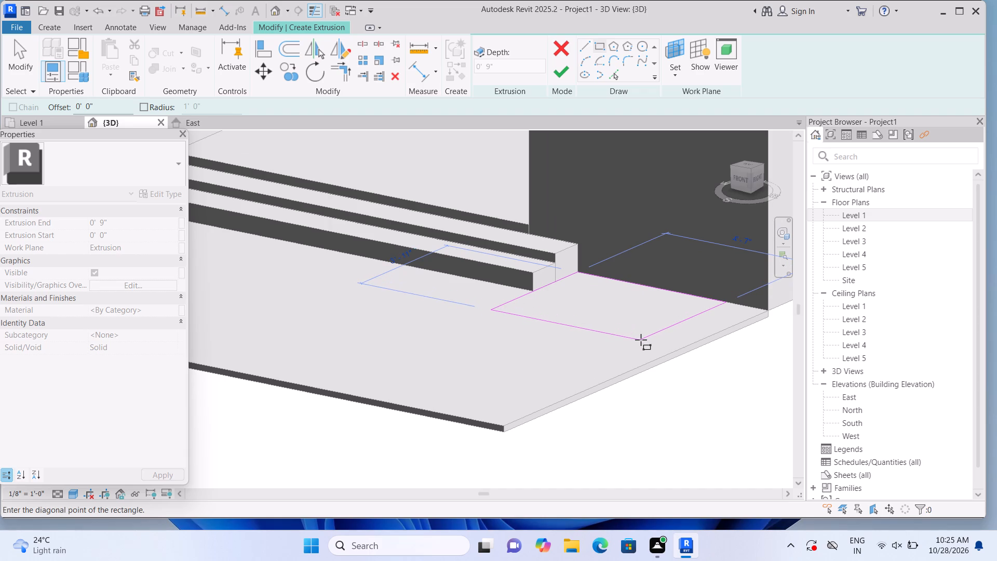
click(641, 340)
scroll(642, 341, down, 2)
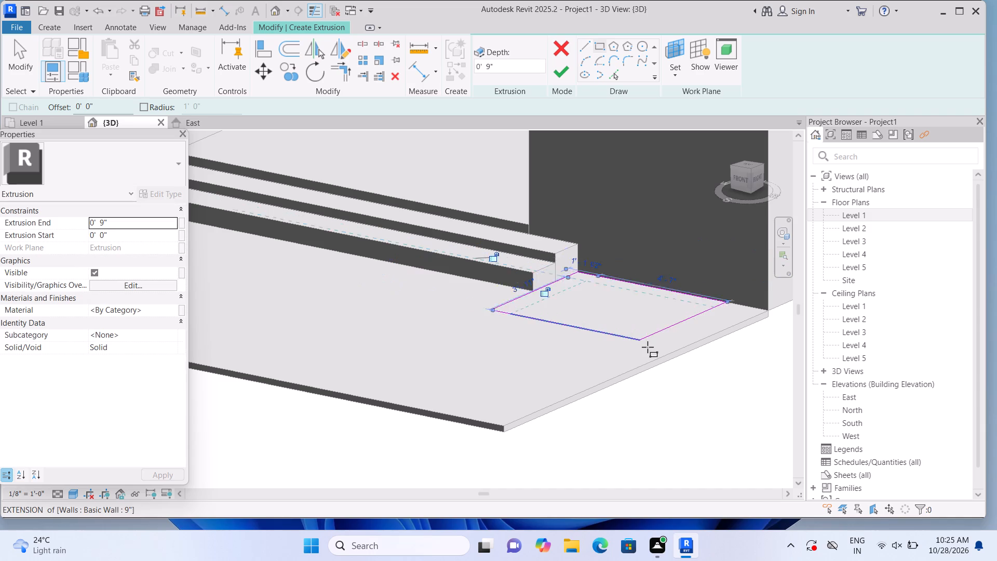
scroll(648, 347, down, 3)
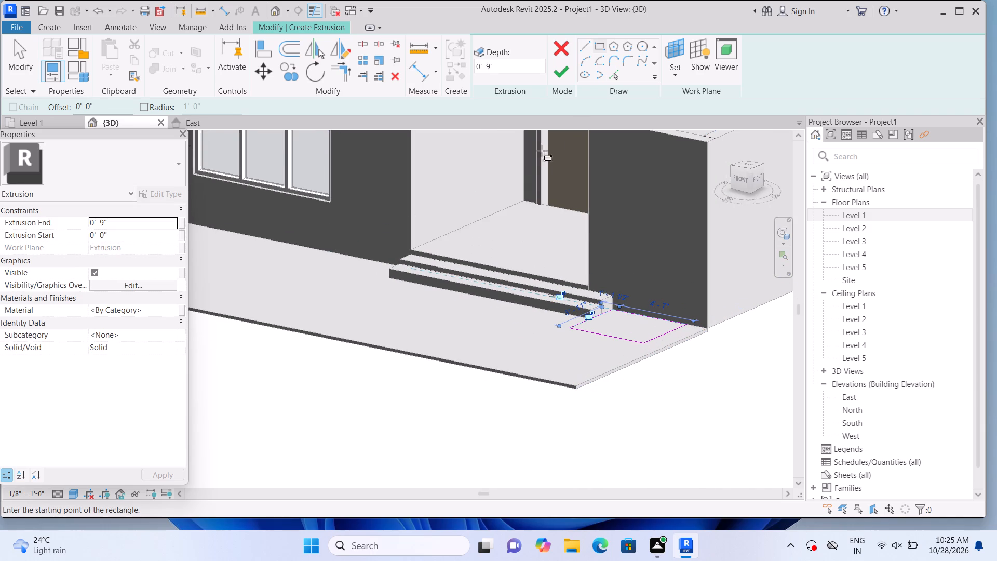
click(558, 74)
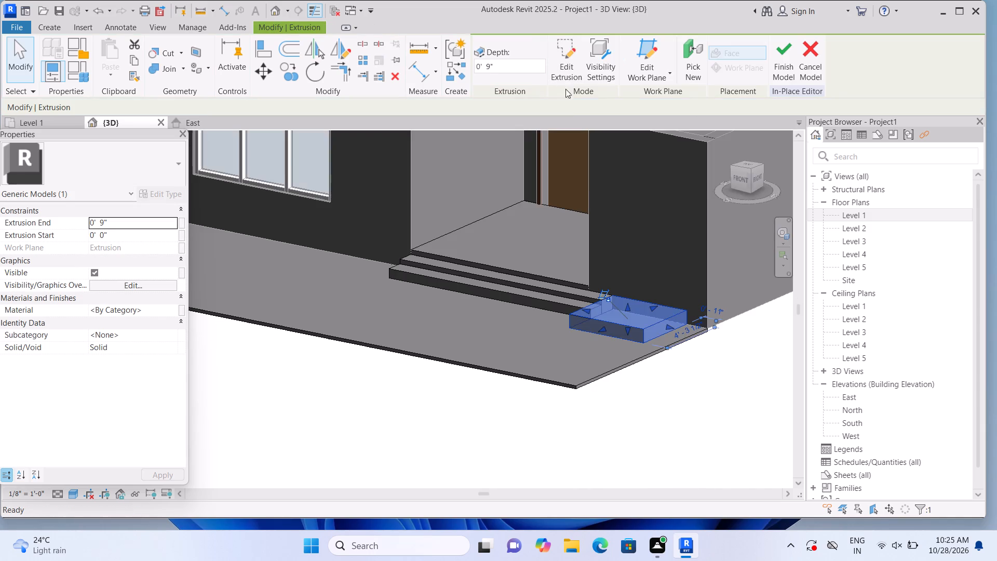
Set the extrusion end of the rectangular block beside the entrance steps to 4".
scroll(619, 336, up, 1)
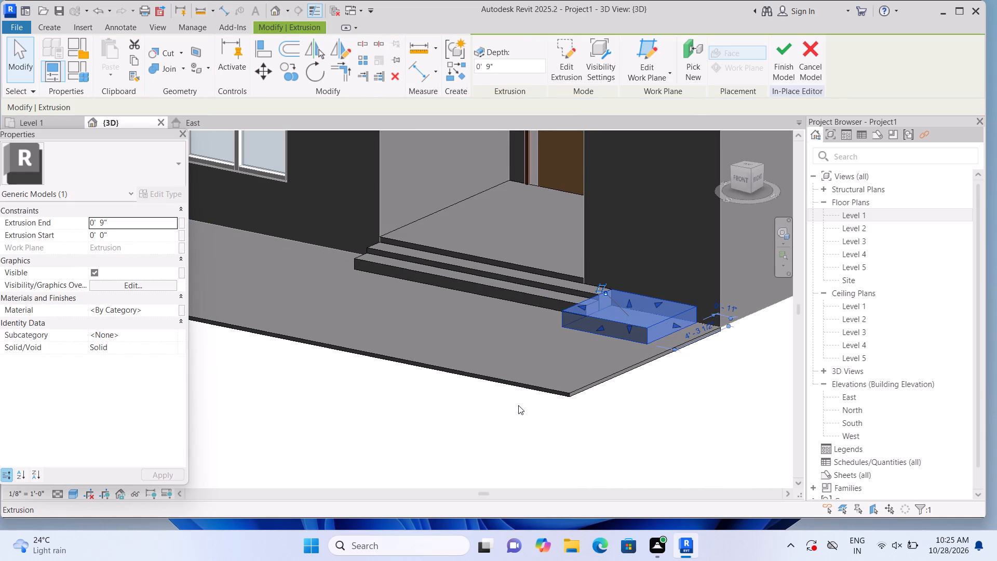
click(134, 224)
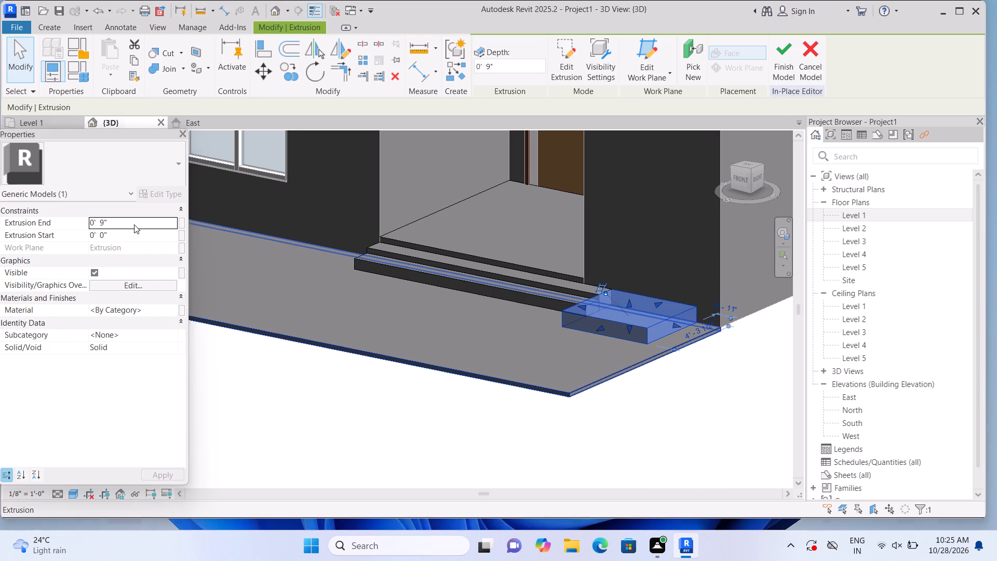
key(BackSpace)
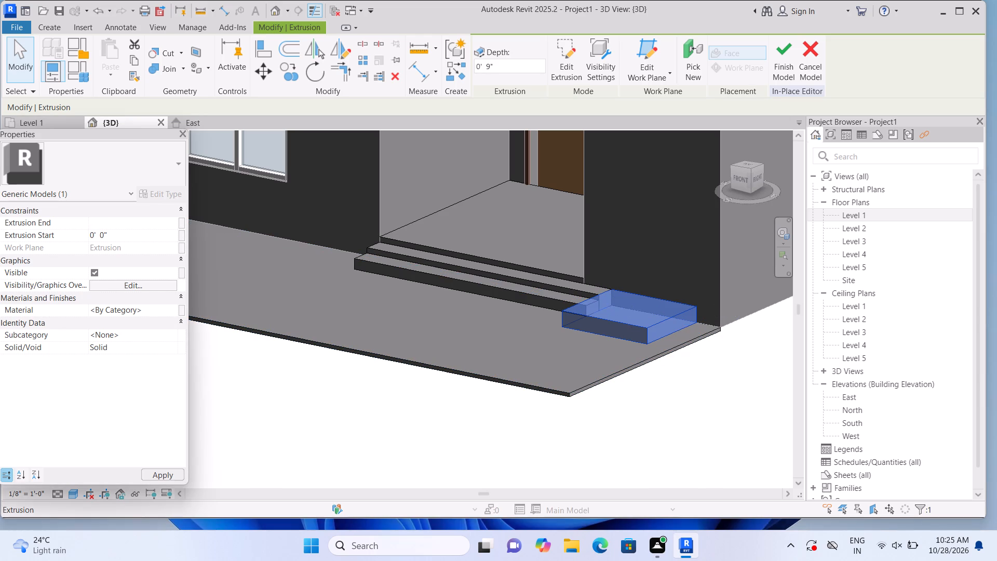
text(4")
key(Return)
click(257, 408)
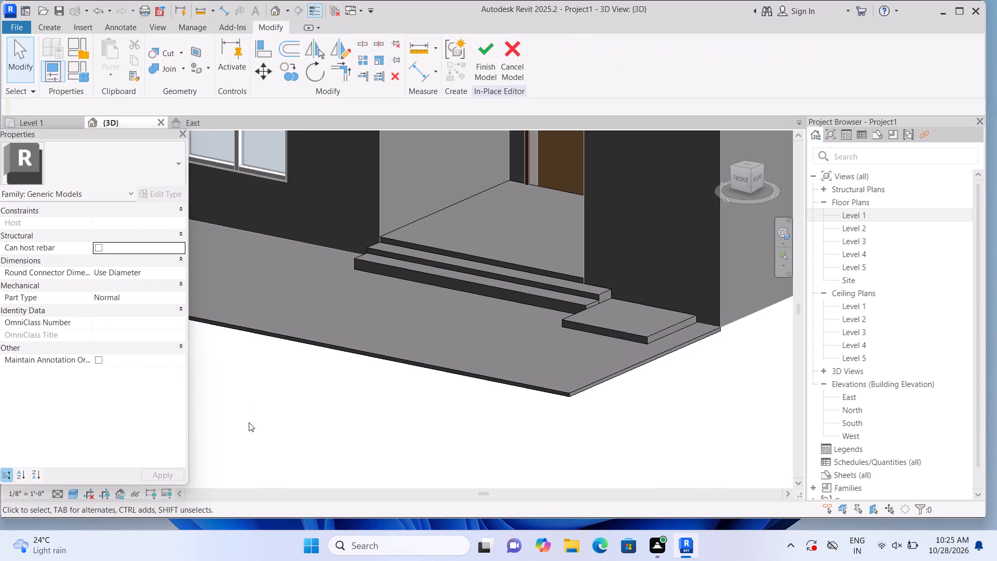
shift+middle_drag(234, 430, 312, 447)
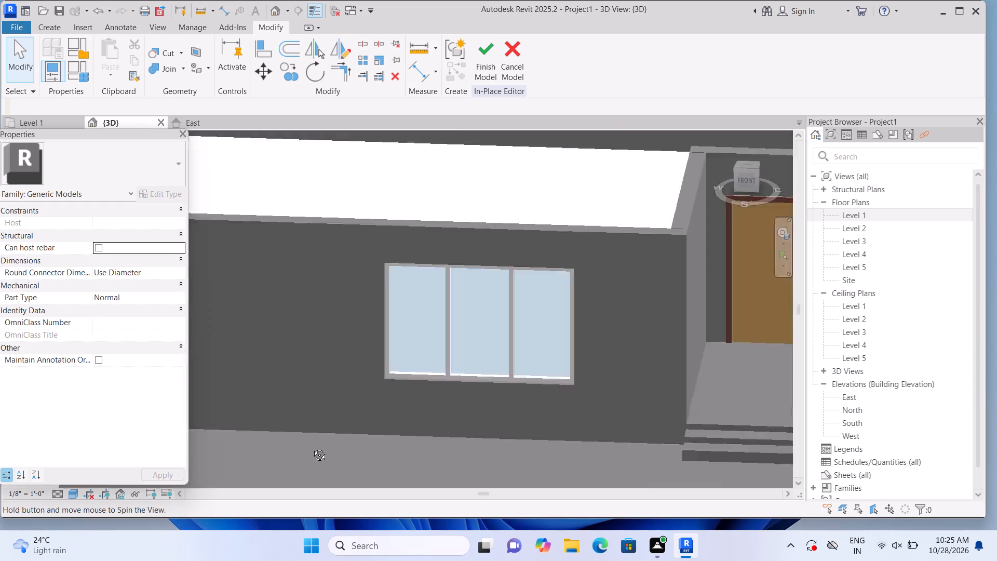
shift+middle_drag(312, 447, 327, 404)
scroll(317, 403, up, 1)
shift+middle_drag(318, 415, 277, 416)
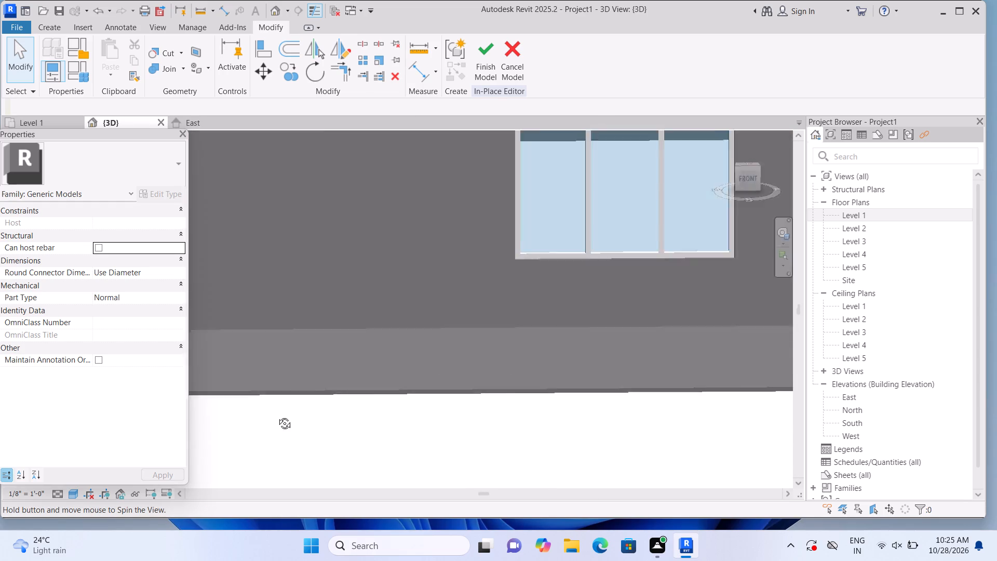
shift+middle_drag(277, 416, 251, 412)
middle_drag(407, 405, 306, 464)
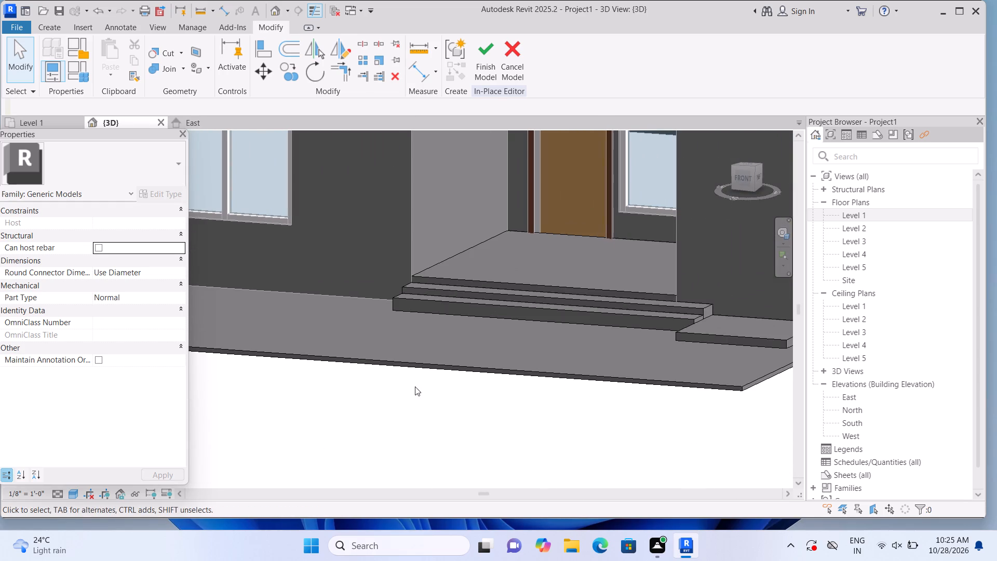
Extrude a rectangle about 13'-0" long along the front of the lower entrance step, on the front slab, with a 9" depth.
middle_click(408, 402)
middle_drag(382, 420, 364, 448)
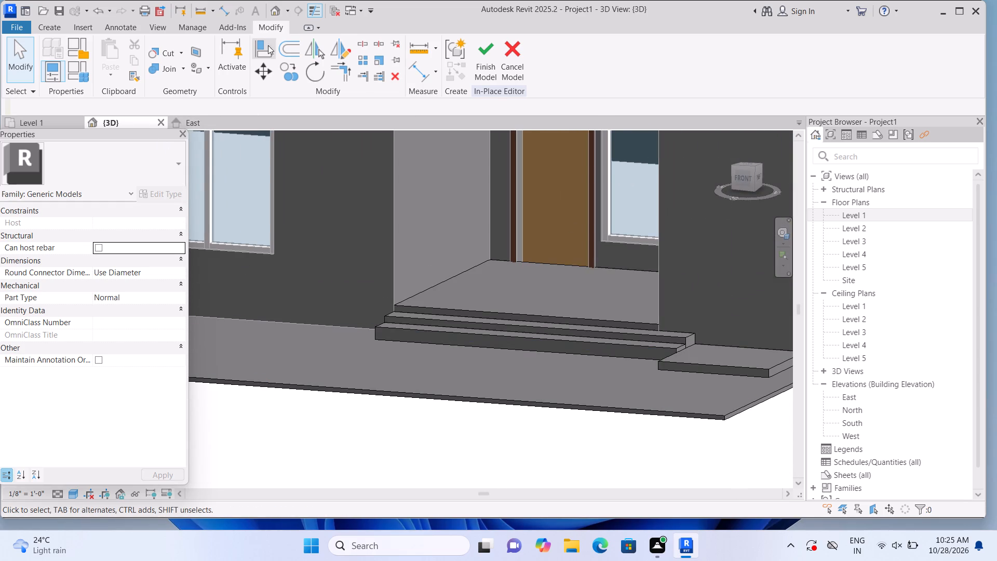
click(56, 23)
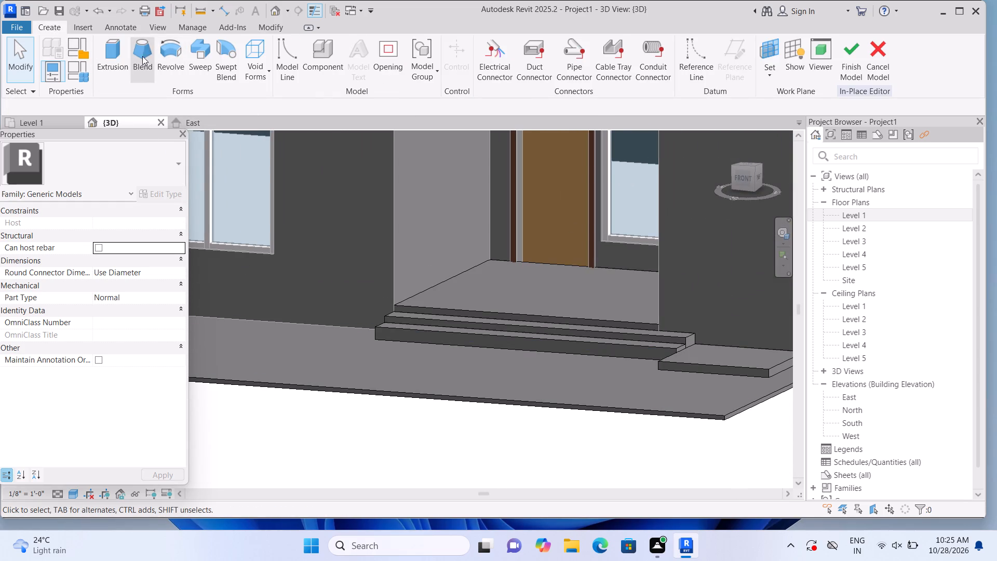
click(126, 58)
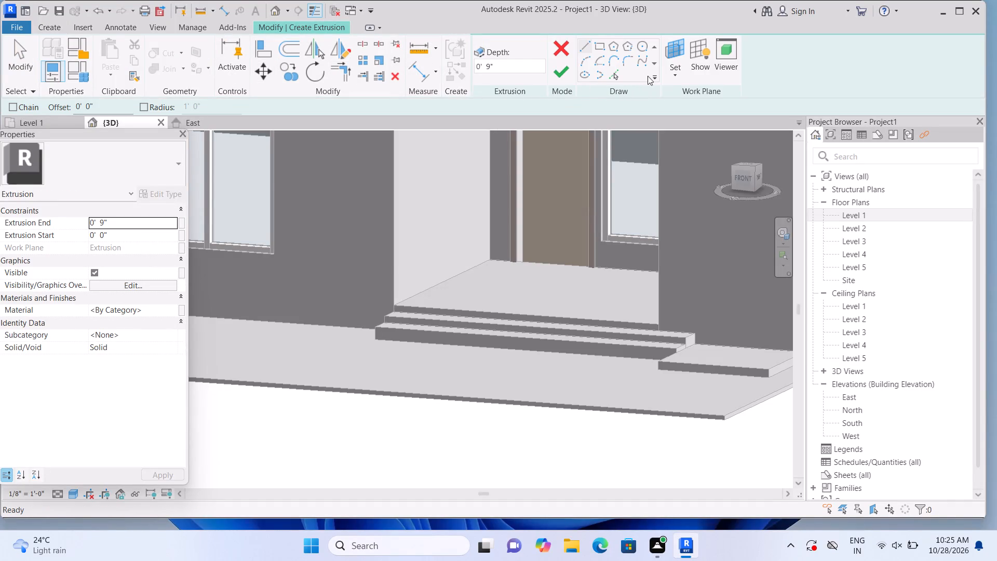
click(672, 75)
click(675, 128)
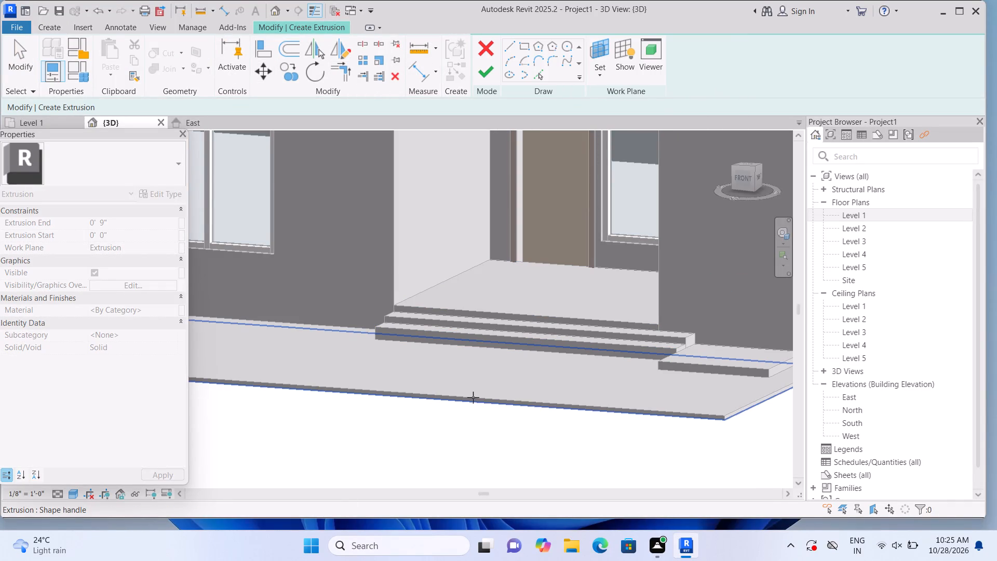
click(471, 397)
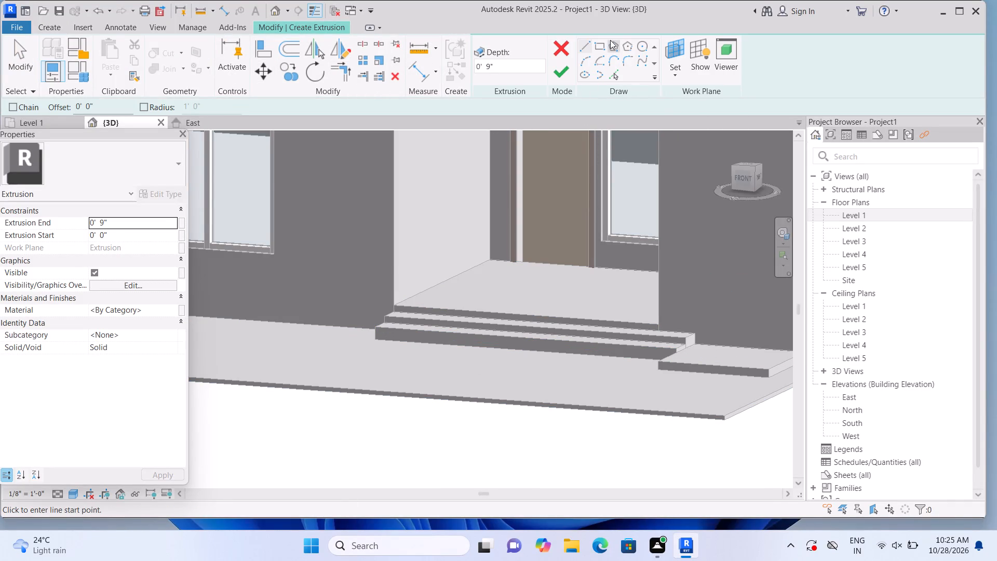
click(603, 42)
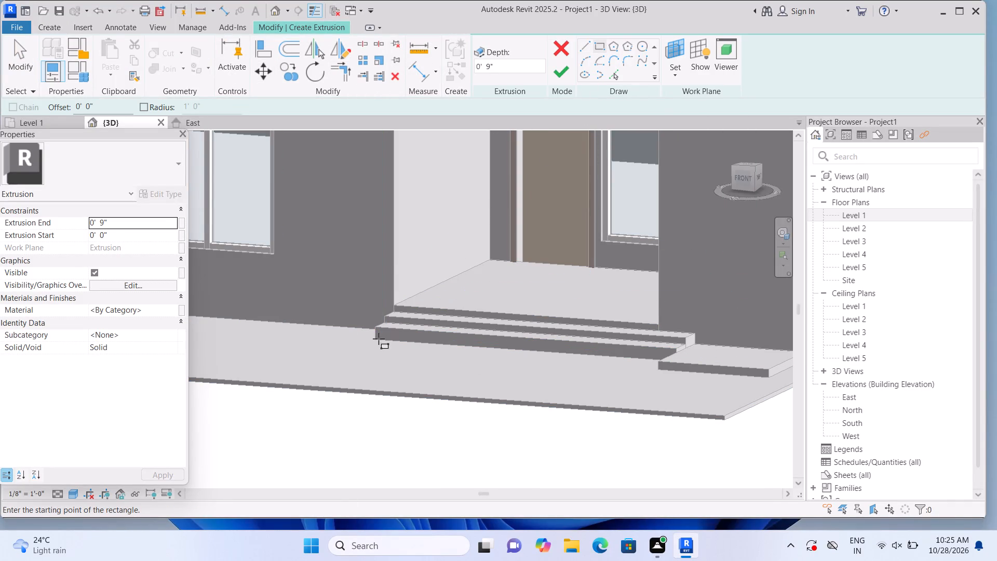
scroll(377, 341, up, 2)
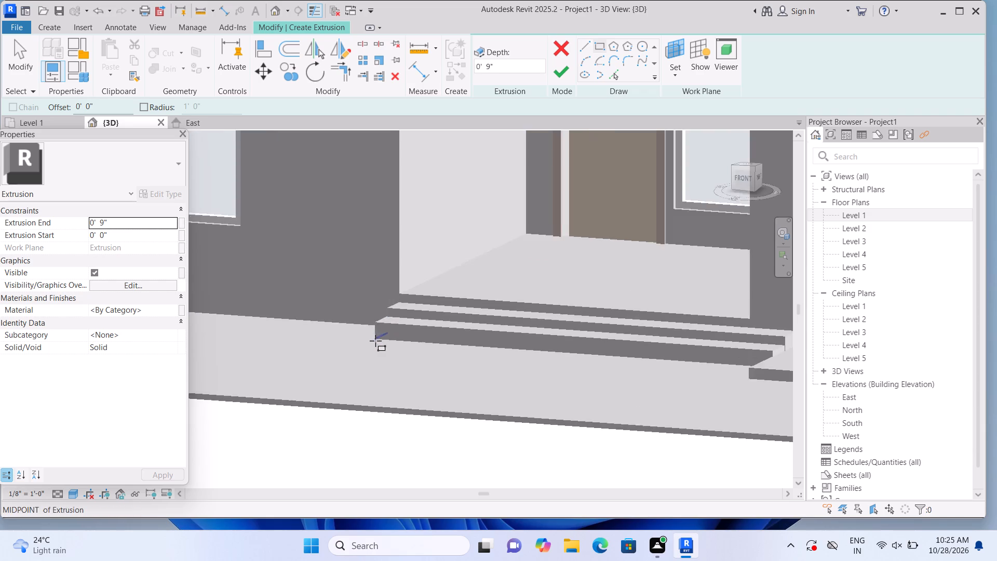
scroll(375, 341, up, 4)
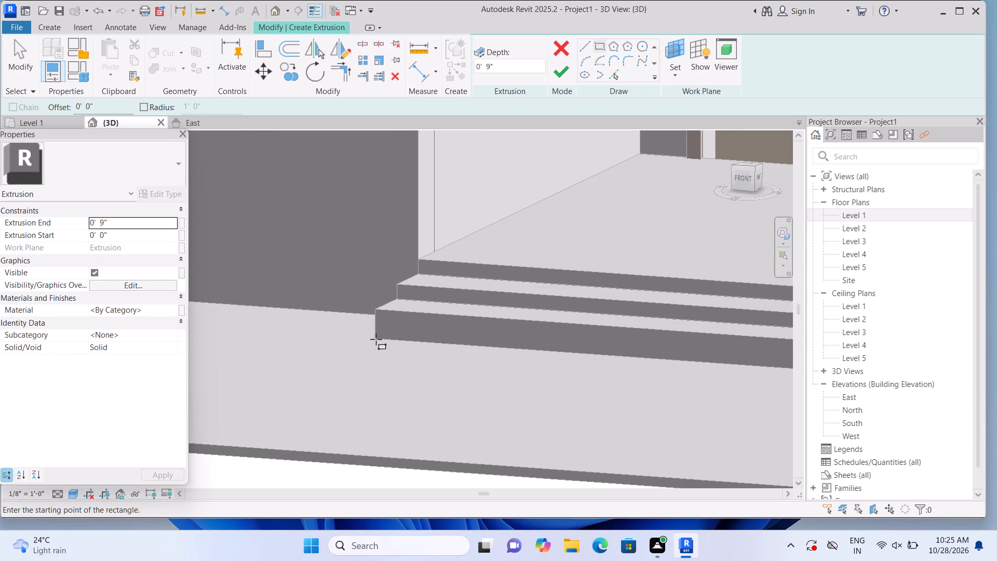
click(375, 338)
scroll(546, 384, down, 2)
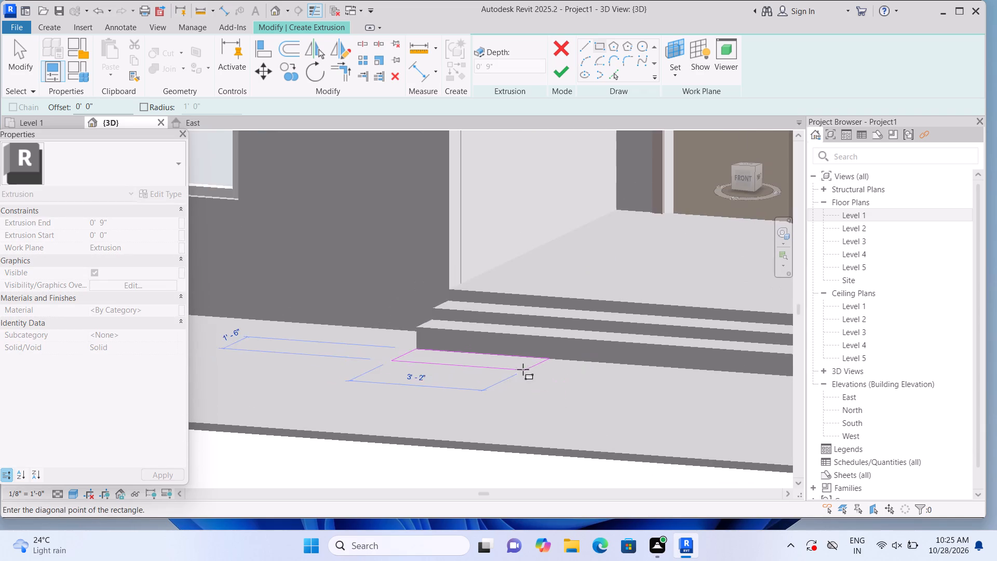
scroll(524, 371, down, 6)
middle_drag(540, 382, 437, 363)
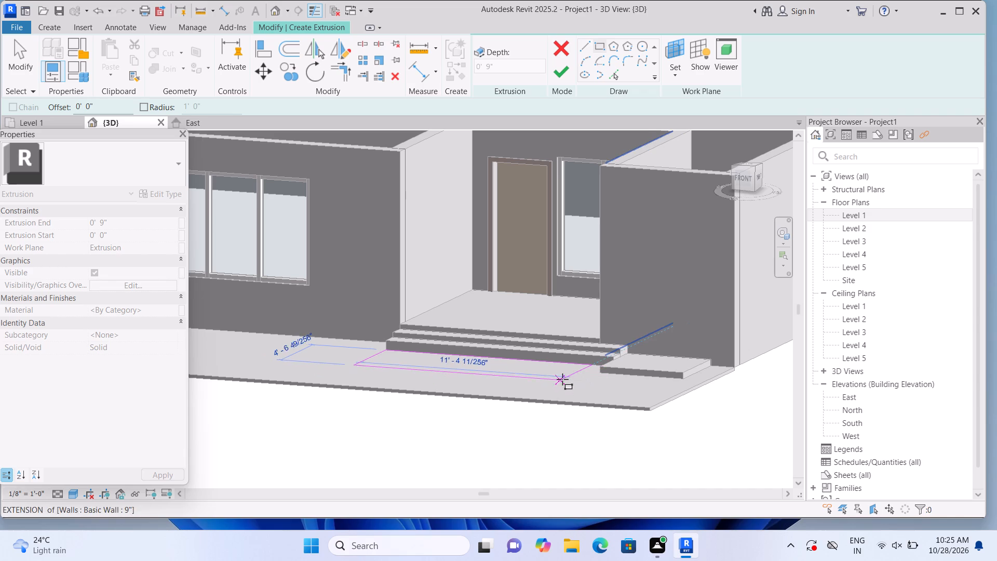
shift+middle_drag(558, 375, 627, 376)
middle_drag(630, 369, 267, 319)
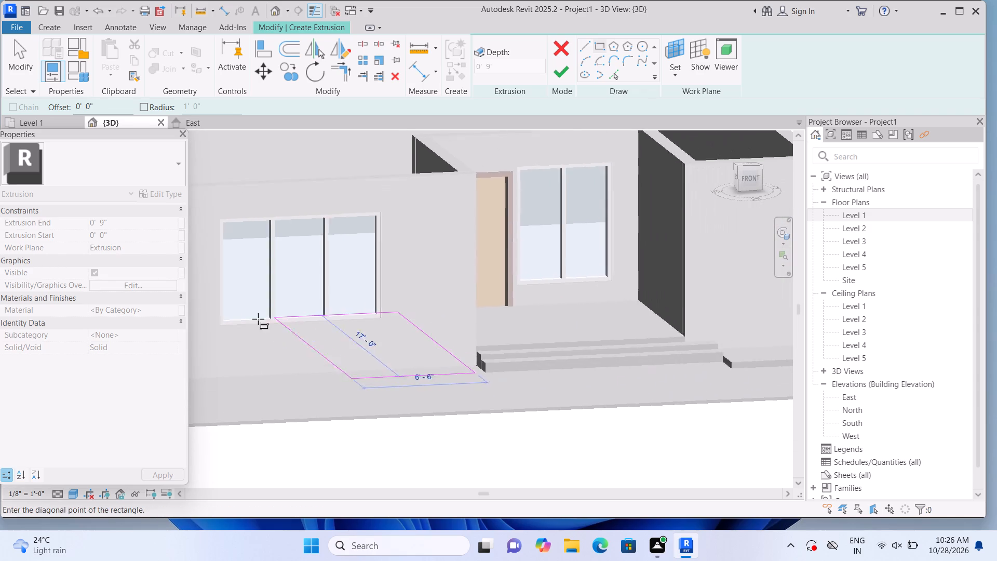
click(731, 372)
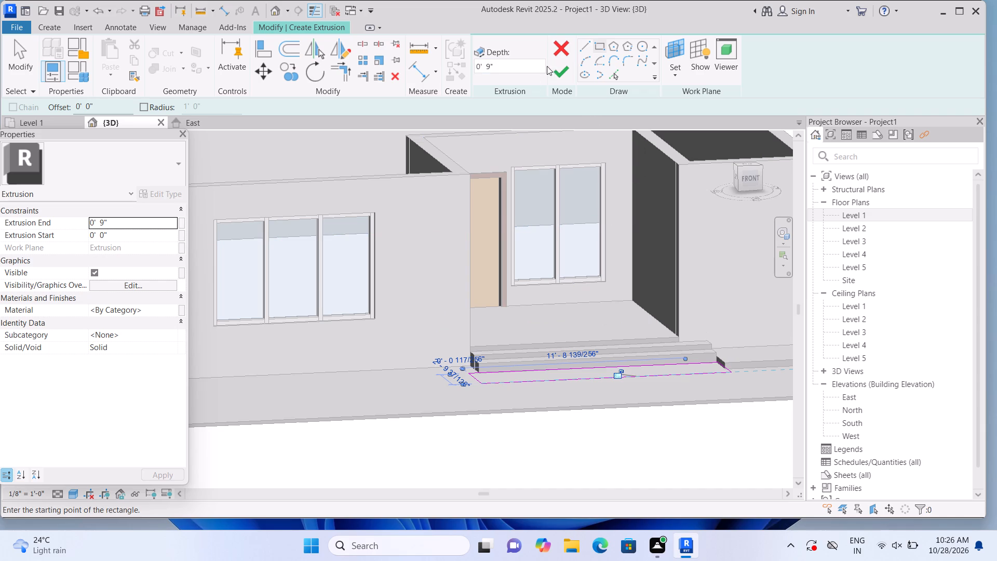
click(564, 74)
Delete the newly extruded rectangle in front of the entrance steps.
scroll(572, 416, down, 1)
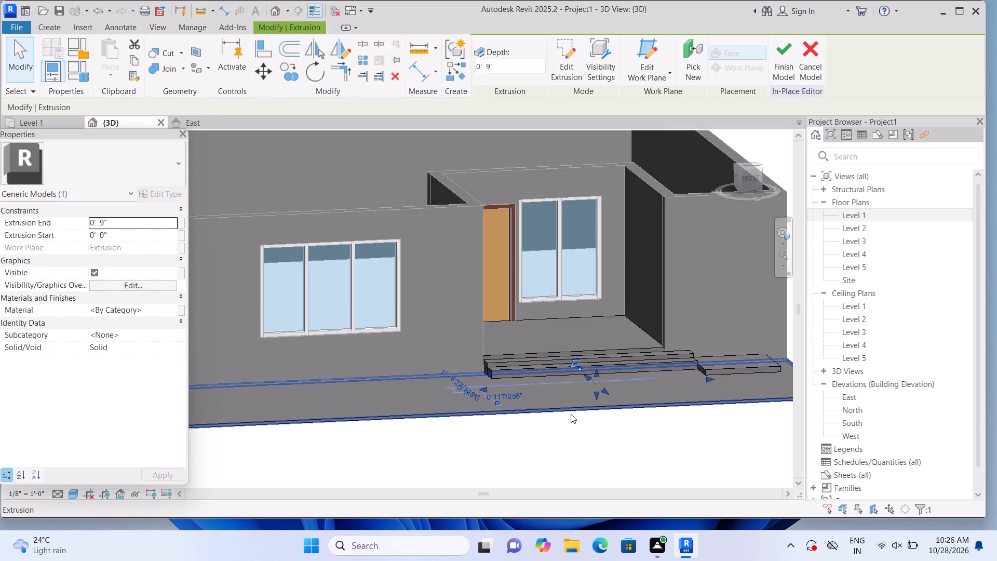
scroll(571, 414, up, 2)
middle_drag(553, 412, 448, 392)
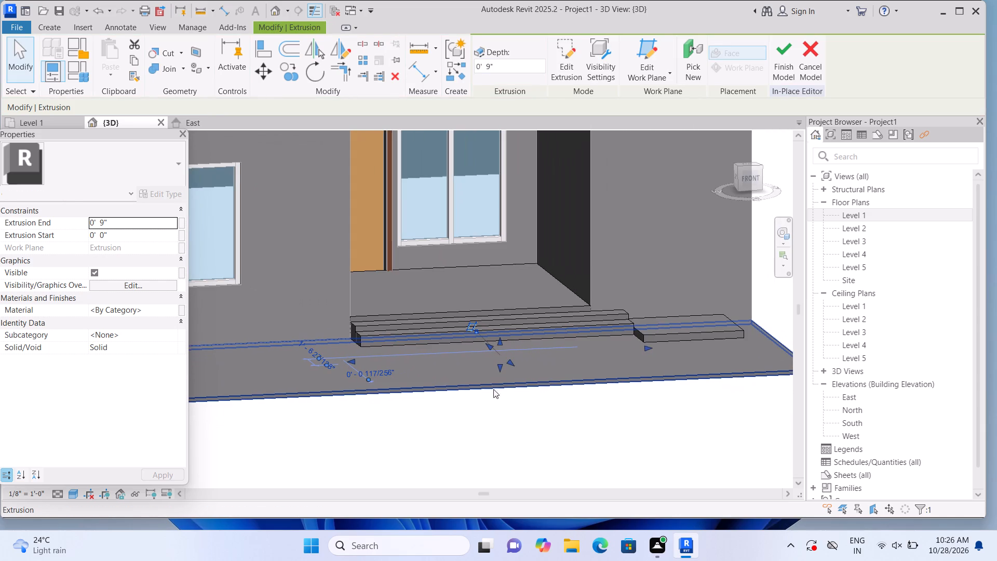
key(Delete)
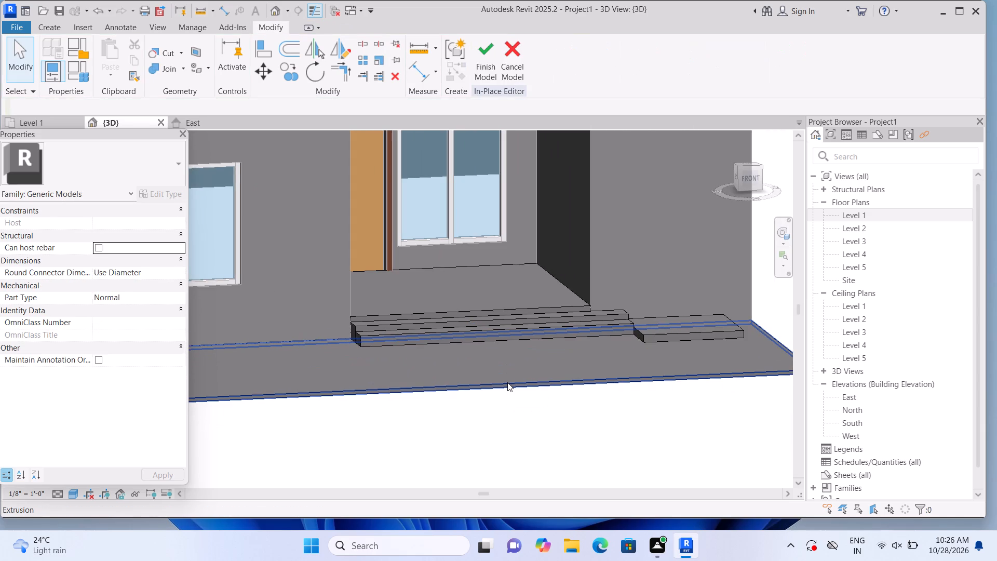
Start a new rectangular extrusion sketch with the front slab's face picked as the work plane.
click(51, 31)
click(124, 59)
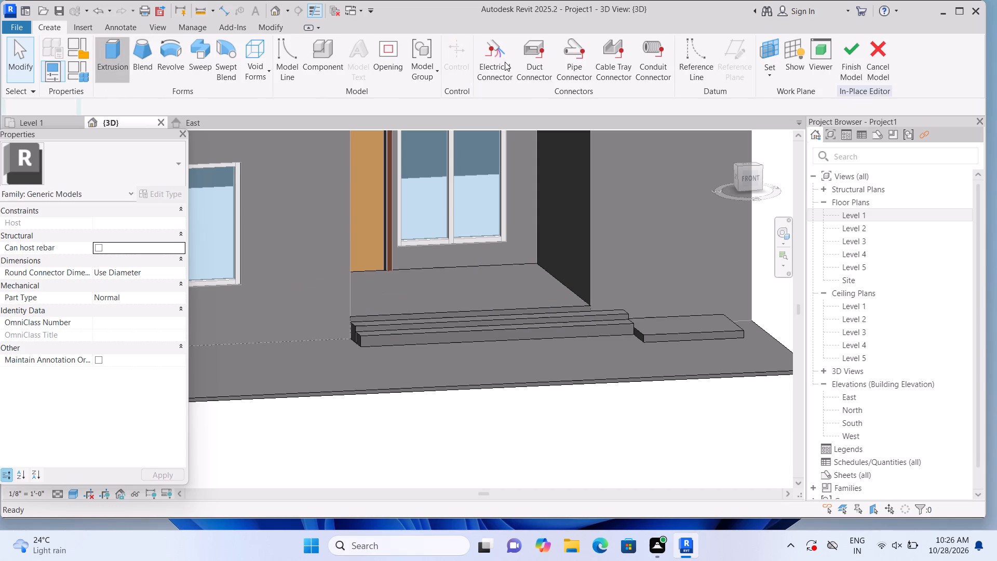
click(673, 77)
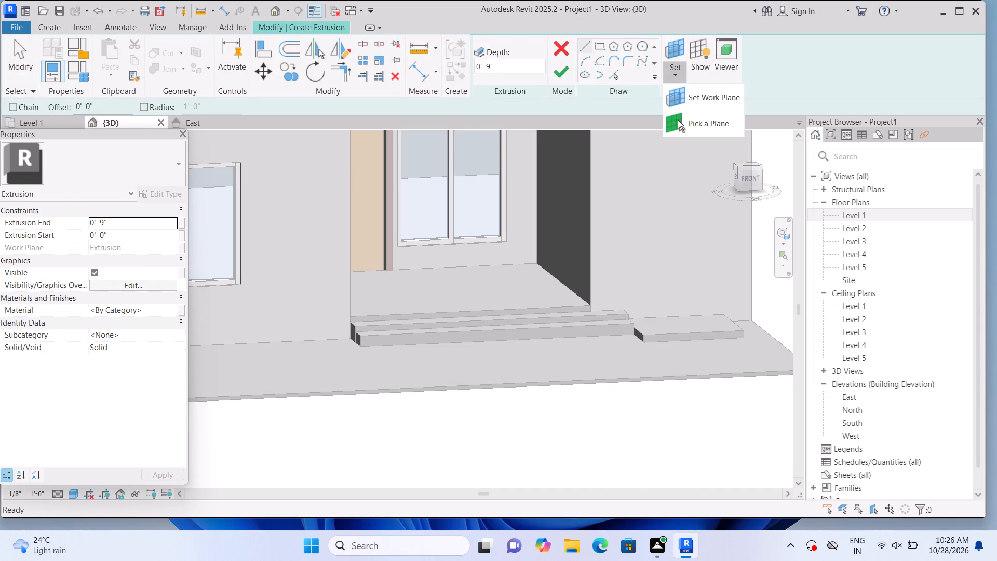
click(678, 120)
click(541, 383)
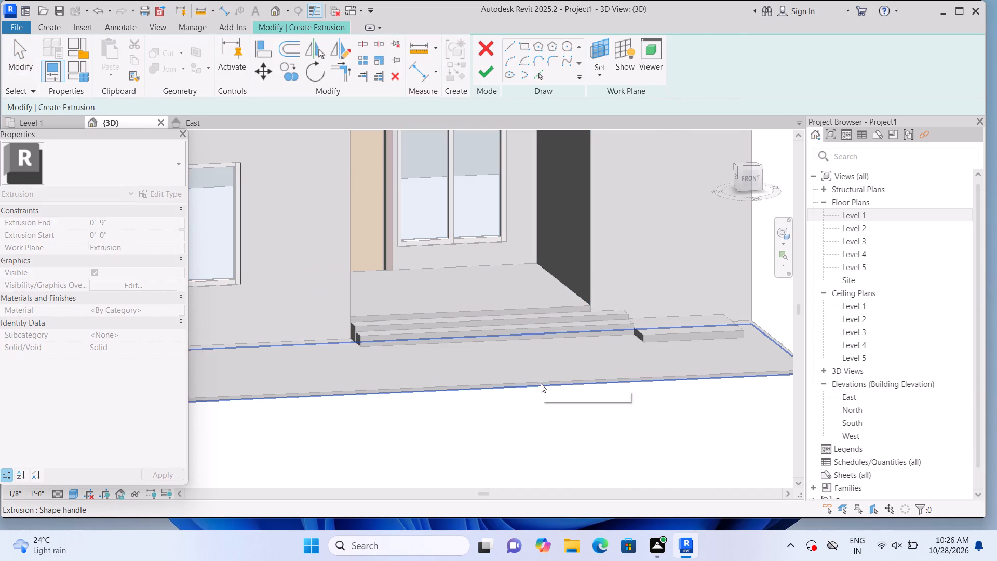
click(595, 47)
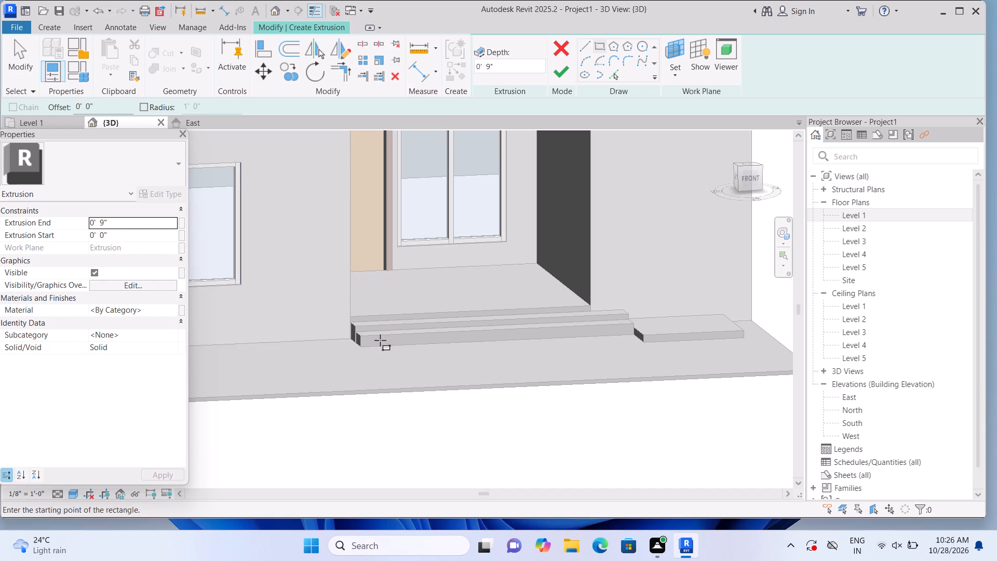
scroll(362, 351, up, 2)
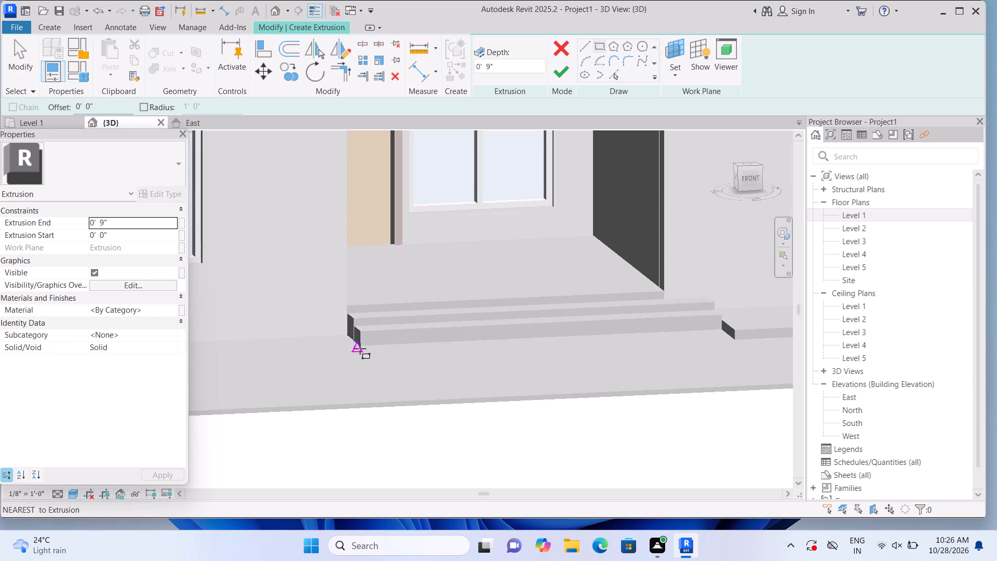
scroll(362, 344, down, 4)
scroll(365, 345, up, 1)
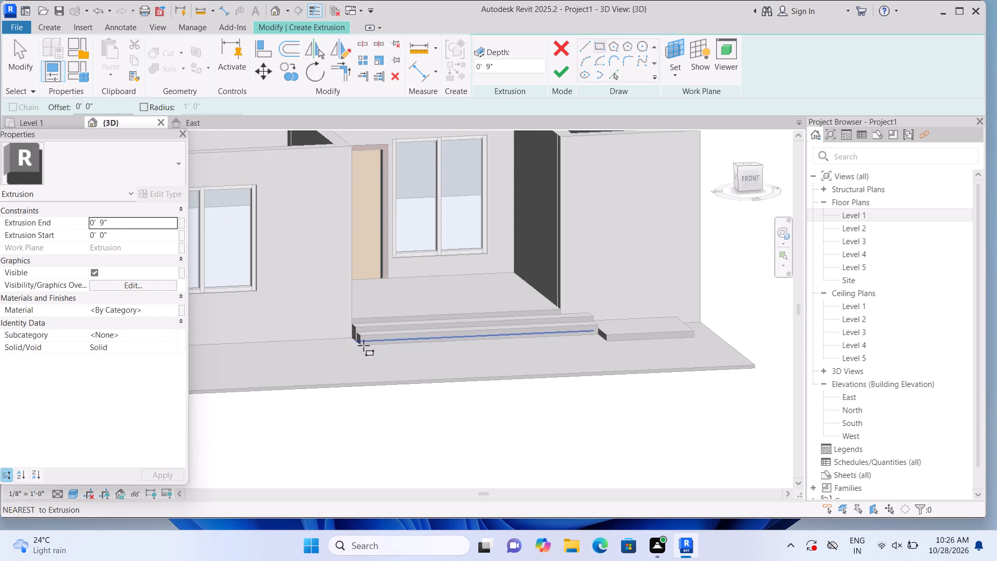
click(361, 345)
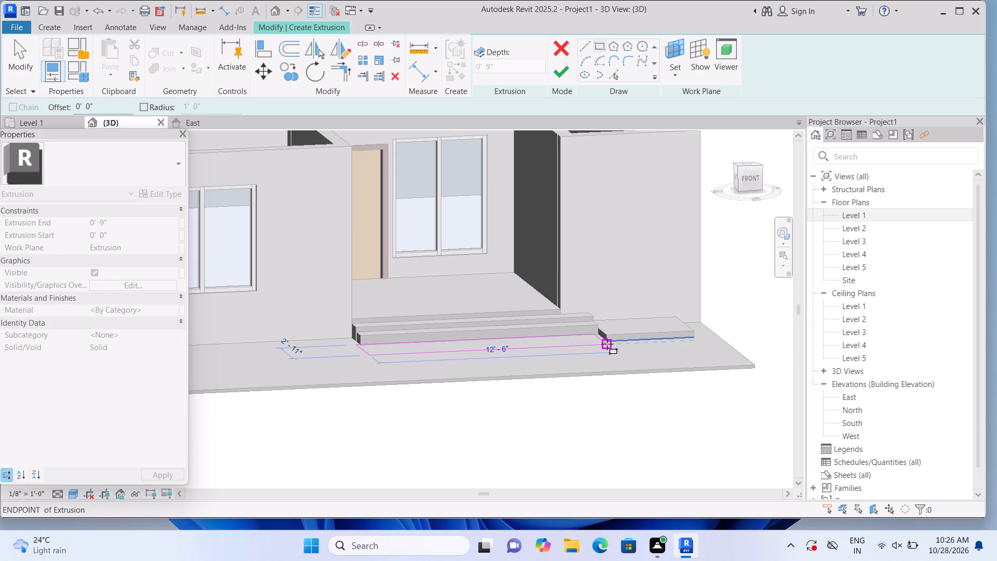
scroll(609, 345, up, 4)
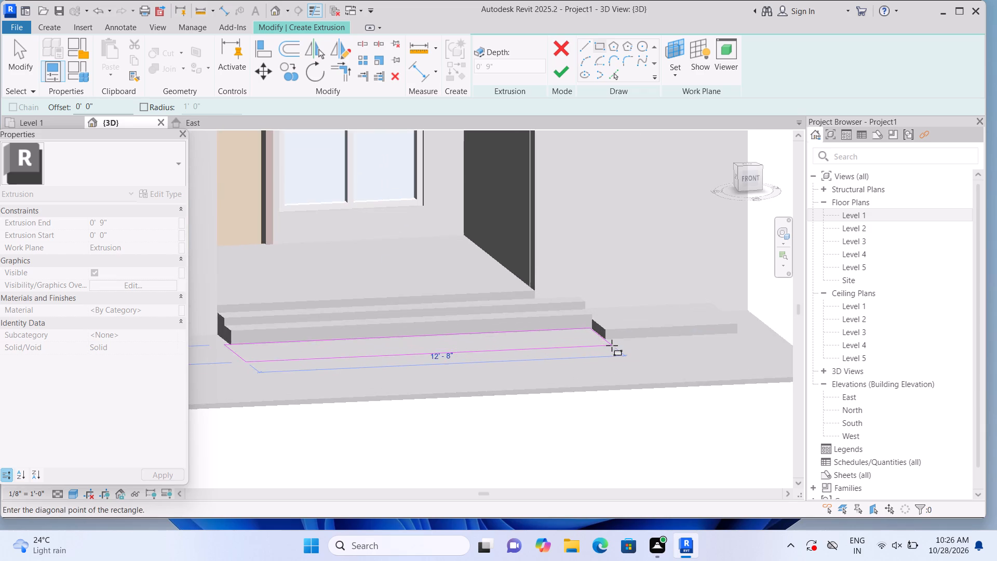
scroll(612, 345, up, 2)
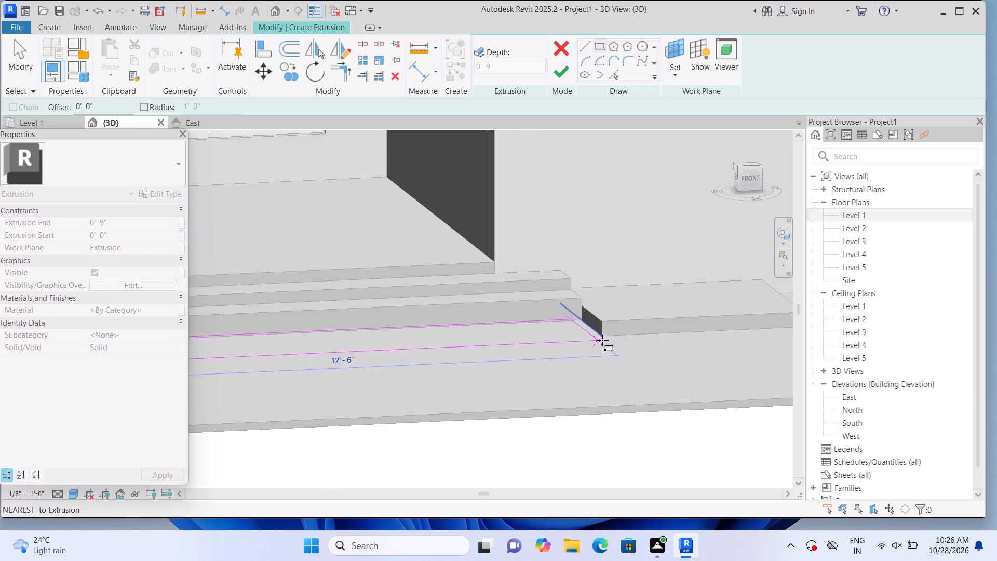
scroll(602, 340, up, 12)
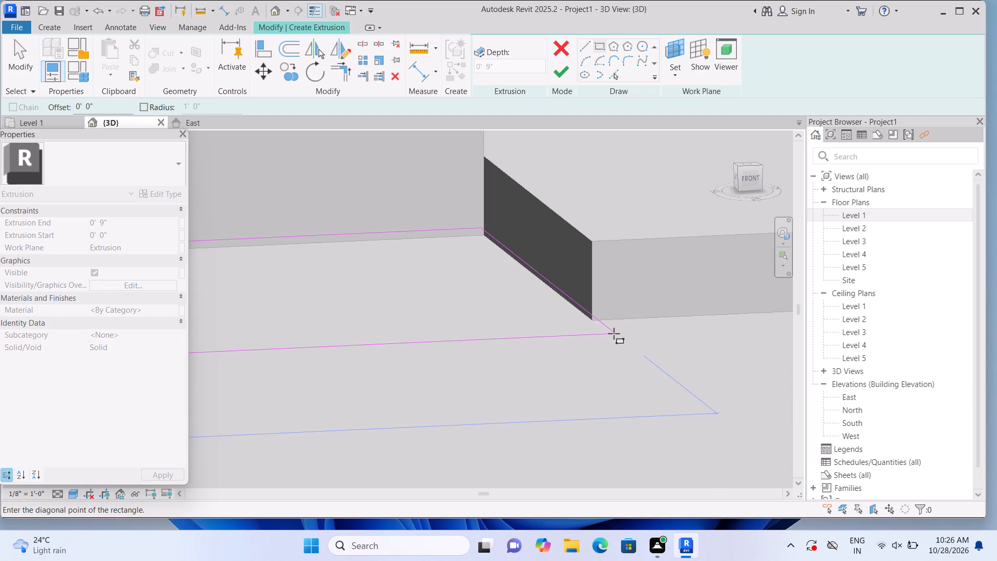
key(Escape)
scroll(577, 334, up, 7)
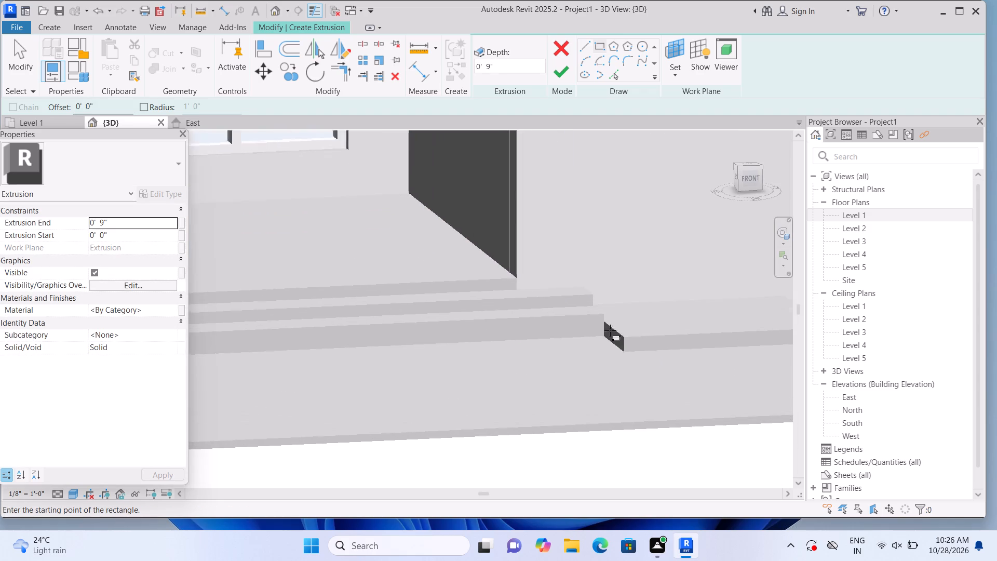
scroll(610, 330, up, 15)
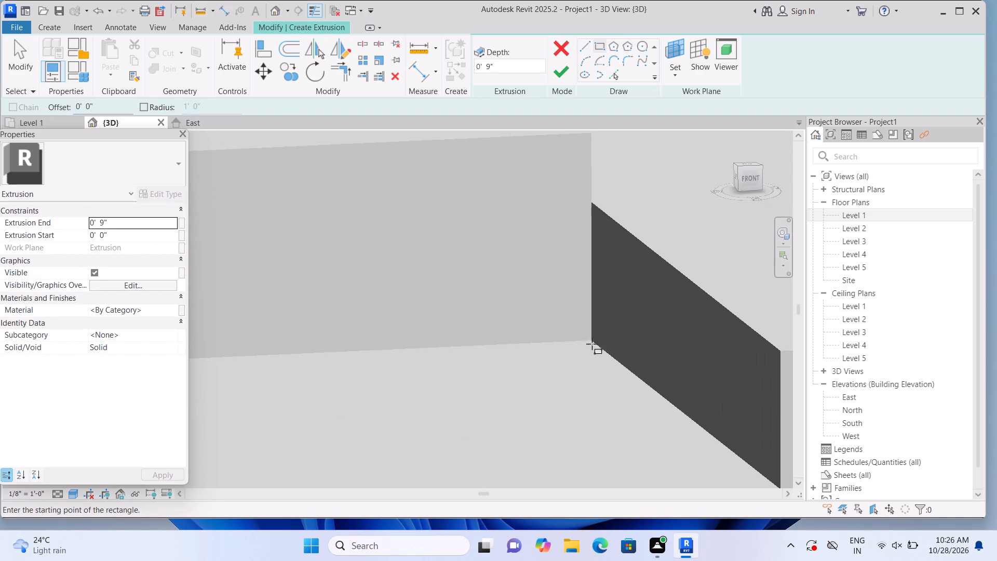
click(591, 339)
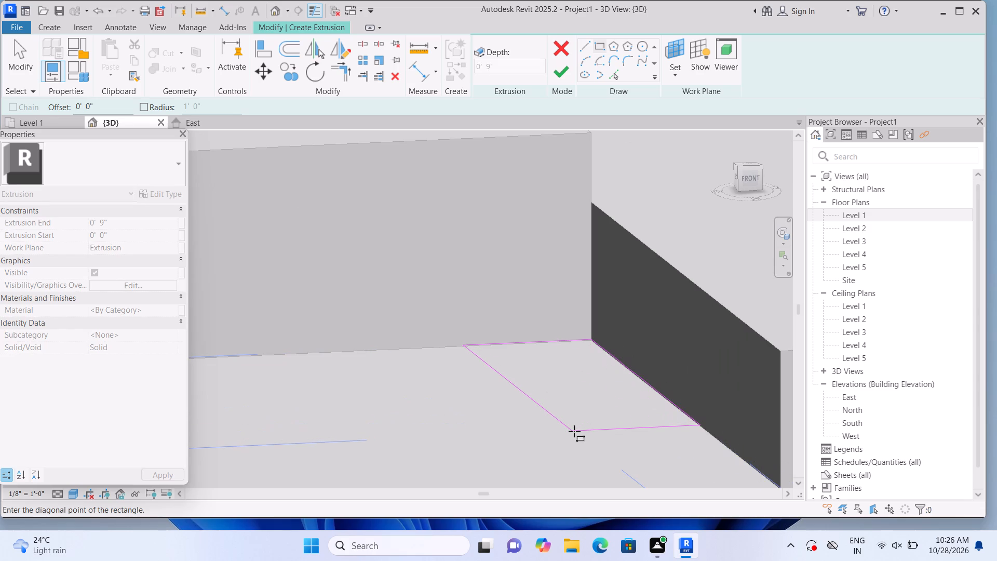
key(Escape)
Extrude a rectangle about 12'-6" by 1'-11" along the front of the lower entrance step, with a 9" depth.
scroll(583, 380, up, 6)
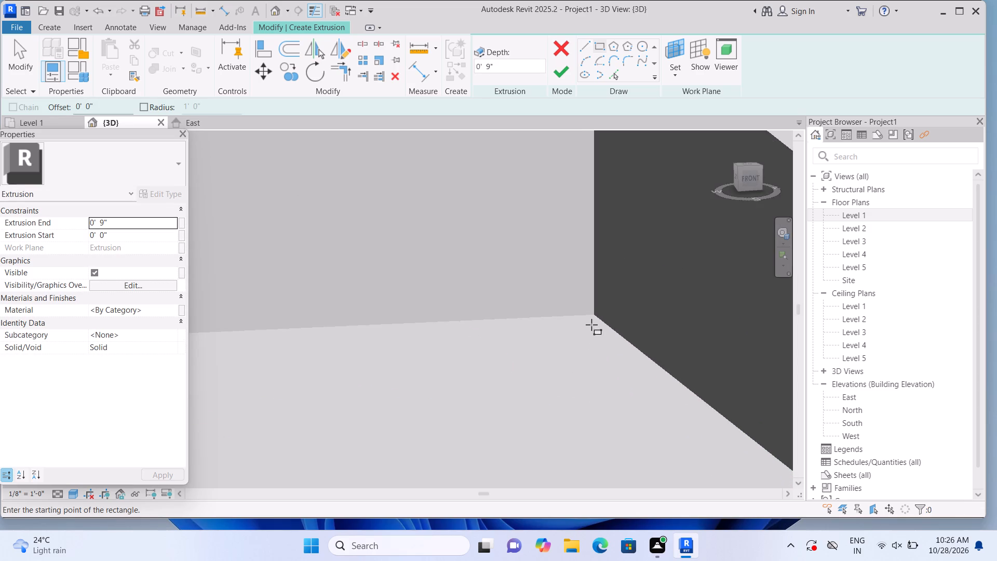
scroll(593, 319, up, 3)
click(594, 313)
scroll(639, 439, down, 2)
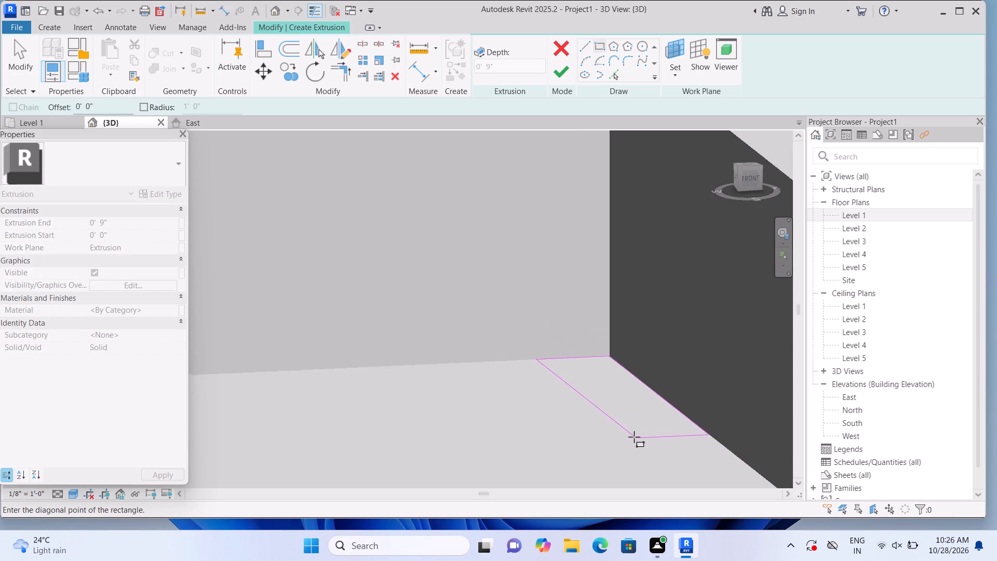
scroll(634, 437, down, 9)
middle_drag(636, 433, 599, 382)
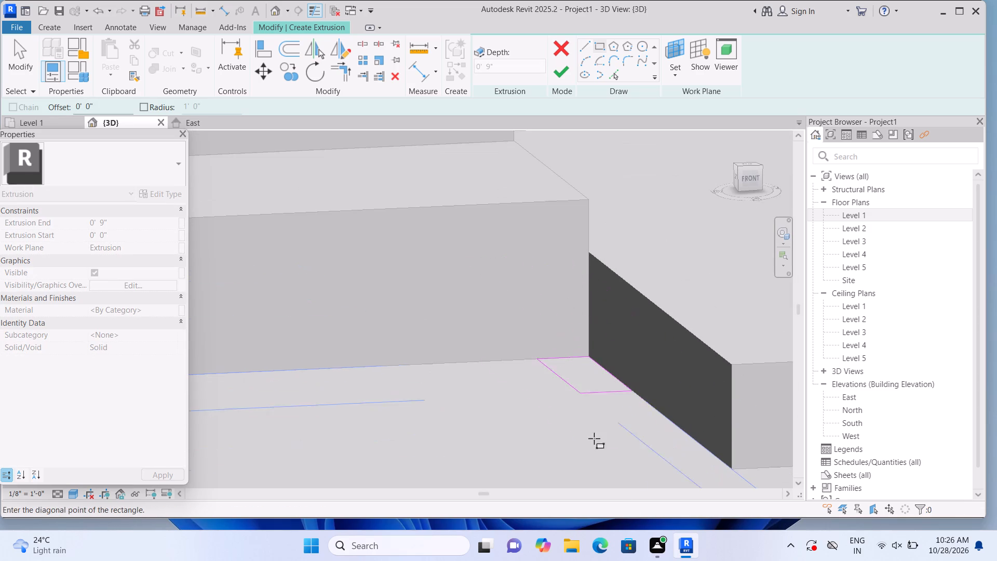
scroll(597, 465, down, 9)
middle_drag(595, 453, 606, 385)
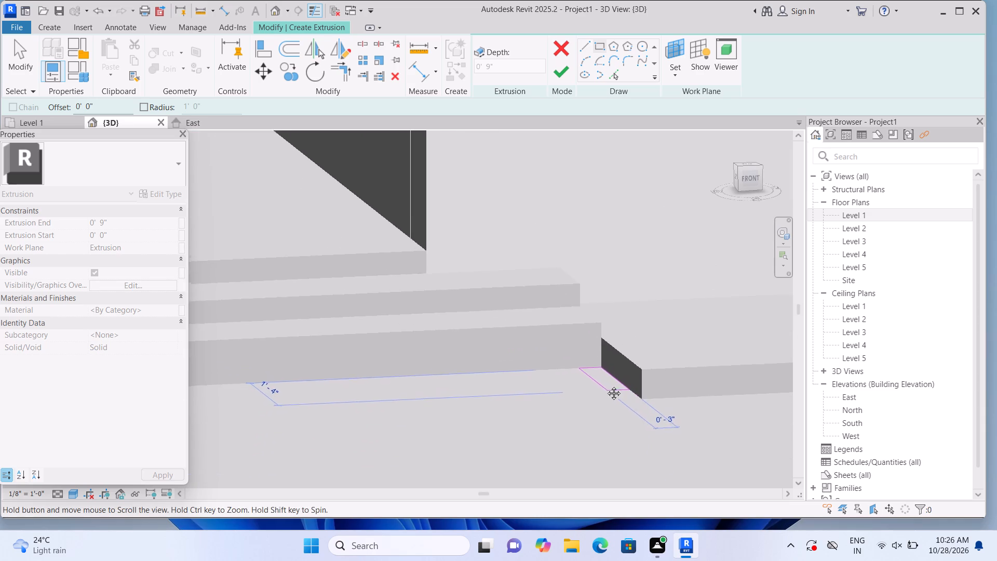
middle_drag(606, 385, 607, 381)
middle_drag(610, 362, 614, 337)
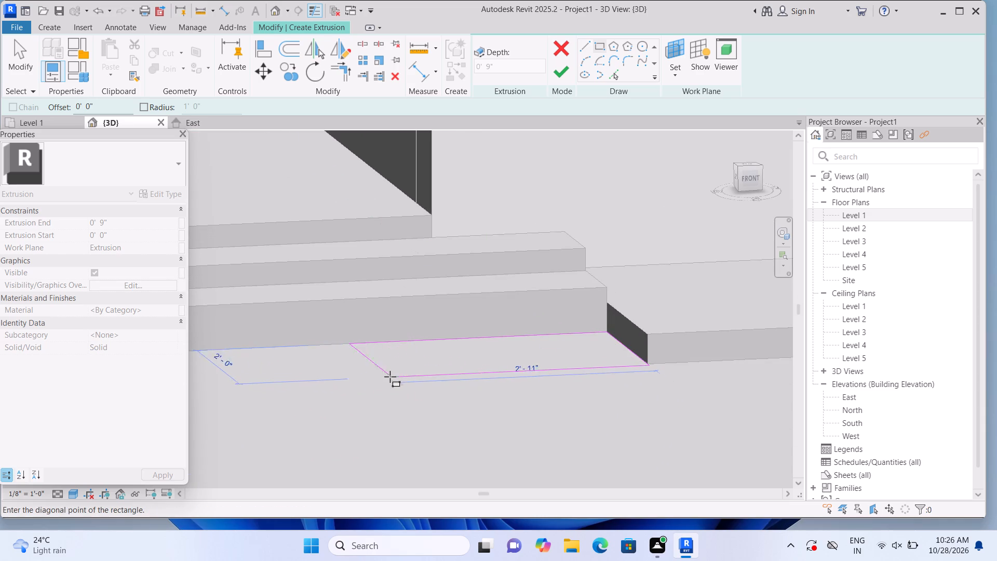
scroll(328, 379, down, 2)
middle_drag(279, 383, 414, 370)
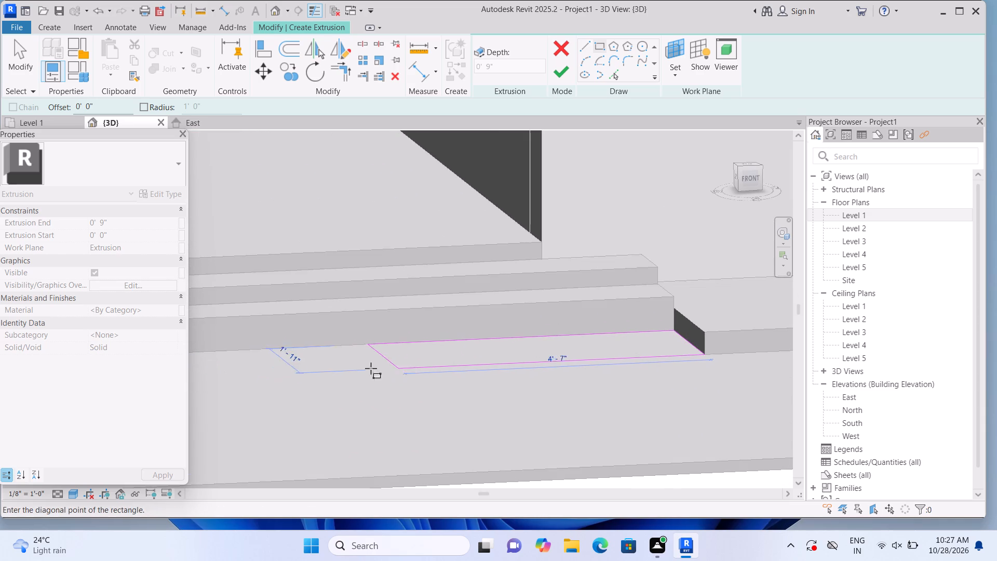
scroll(277, 374, down, 2)
middle_drag(292, 372, 480, 376)
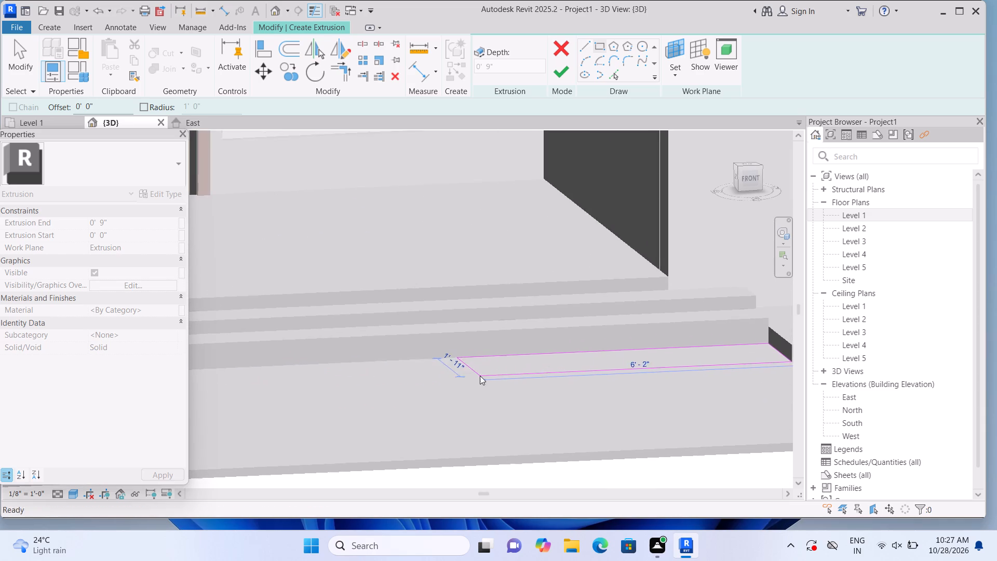
middle_drag(270, 389, 465, 382)
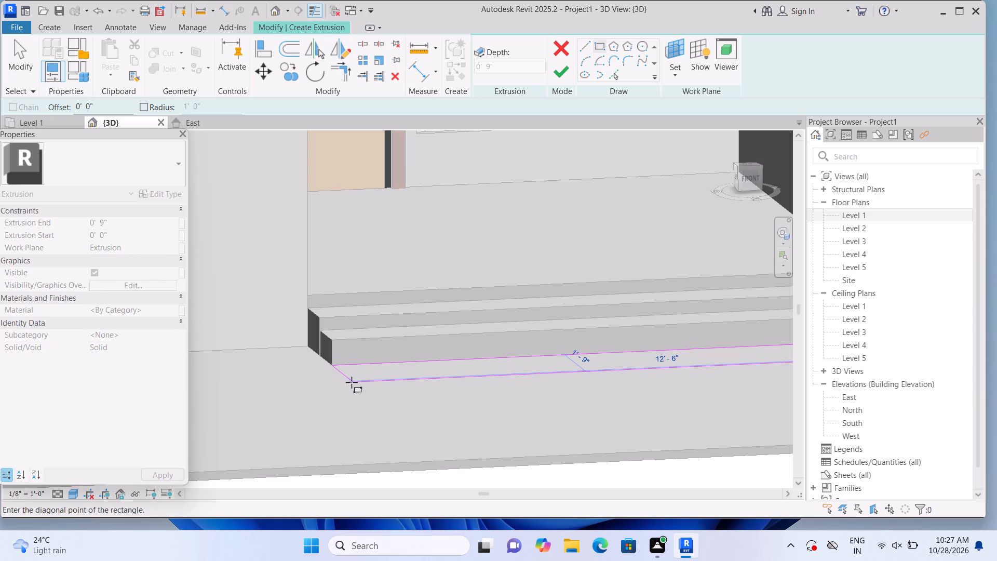
click(356, 384)
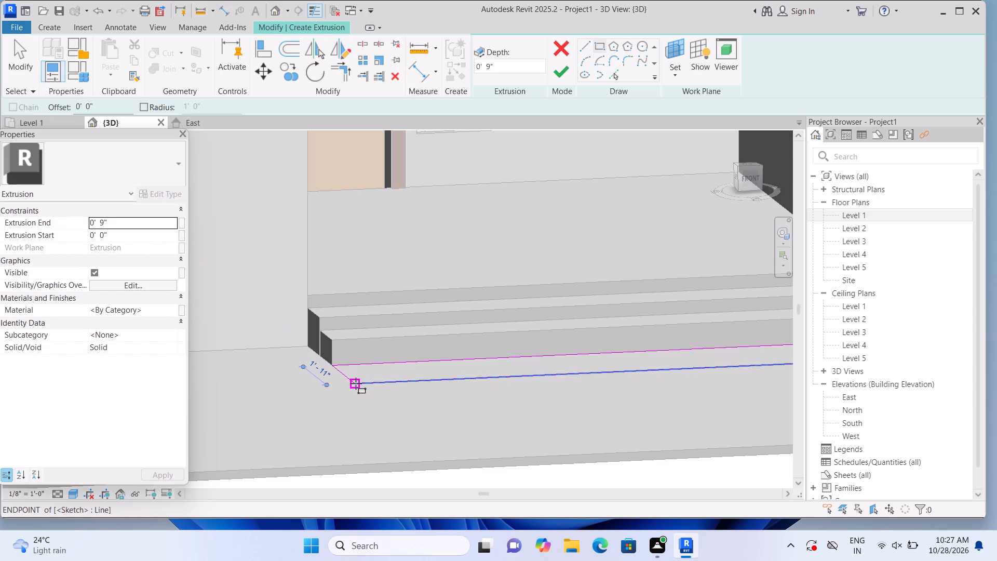
click(562, 68)
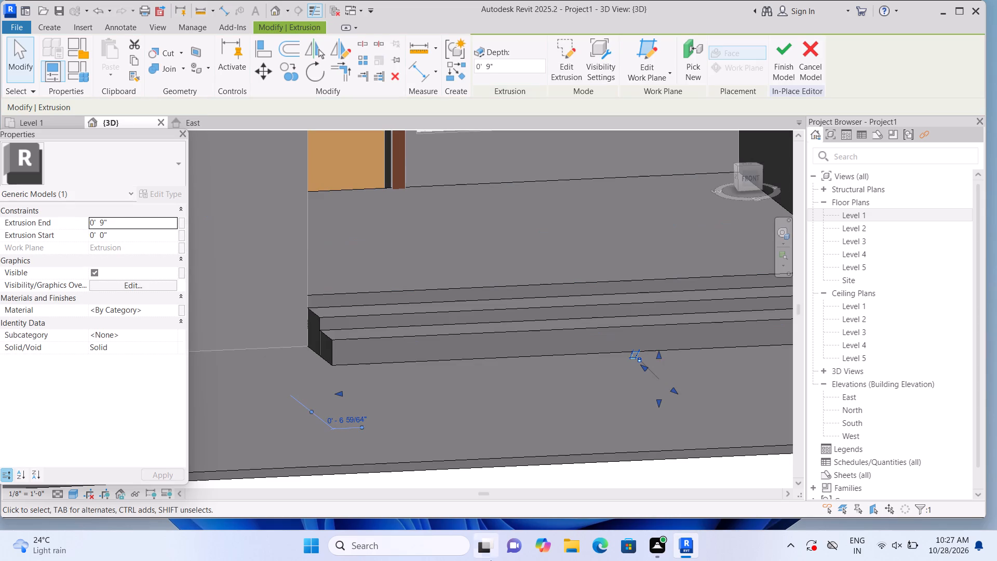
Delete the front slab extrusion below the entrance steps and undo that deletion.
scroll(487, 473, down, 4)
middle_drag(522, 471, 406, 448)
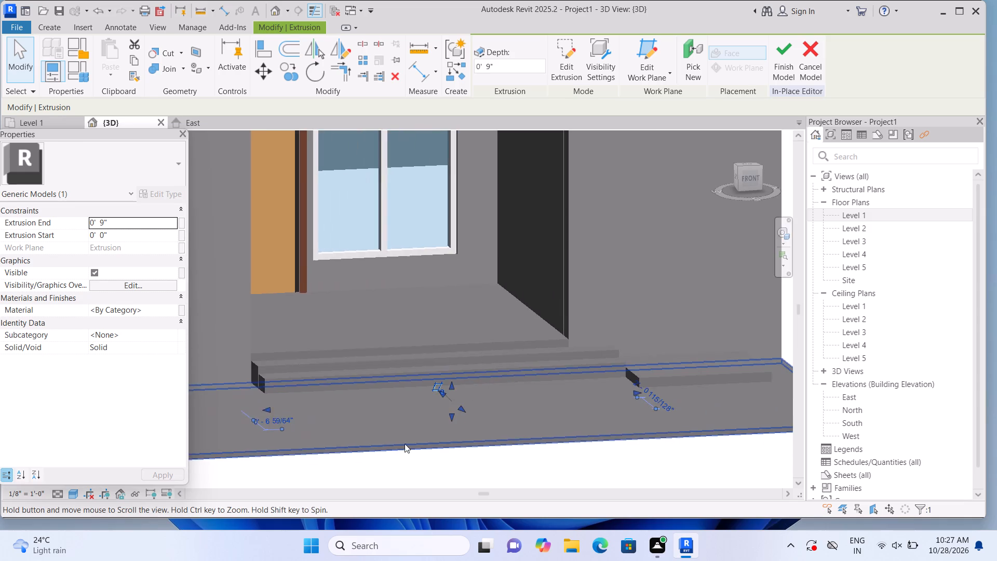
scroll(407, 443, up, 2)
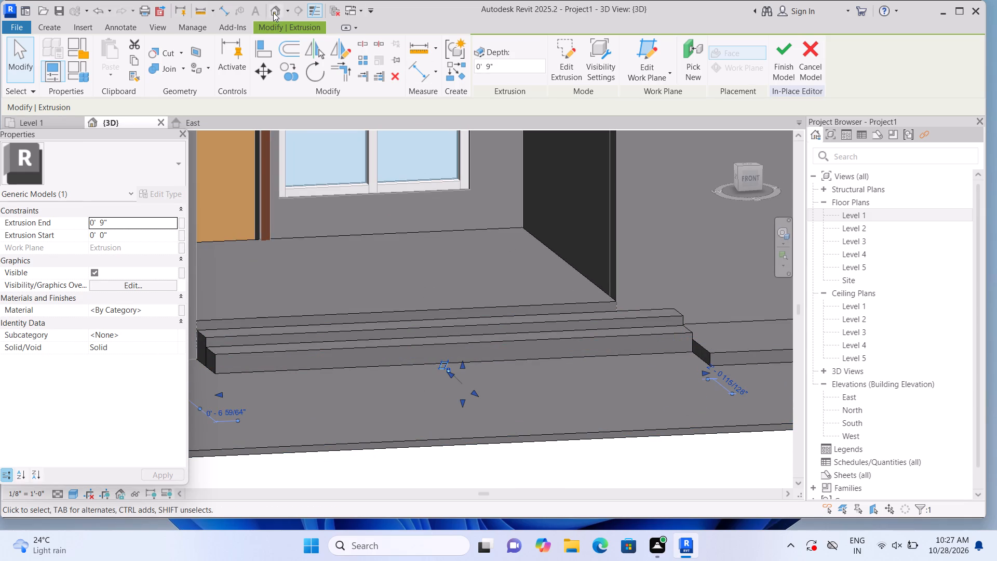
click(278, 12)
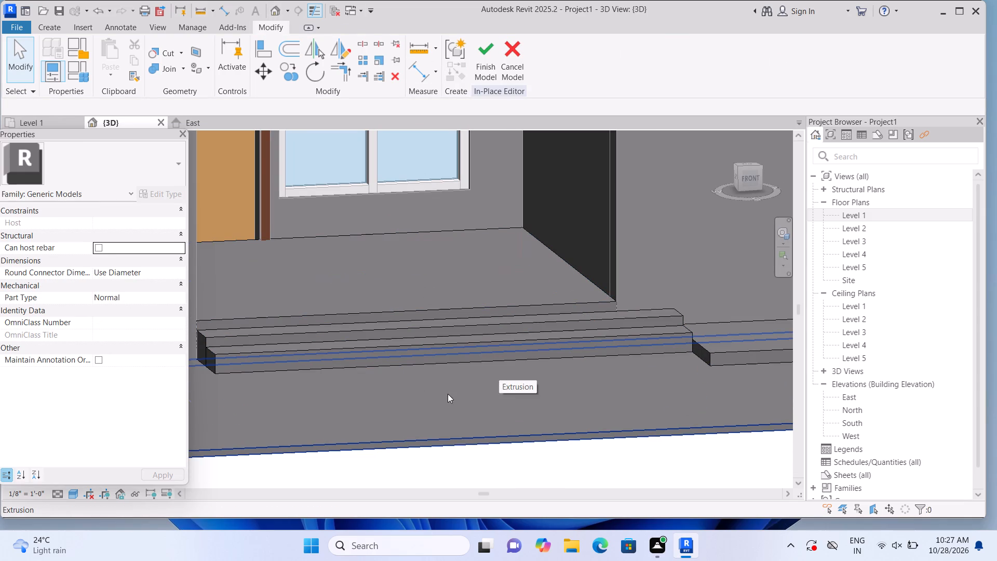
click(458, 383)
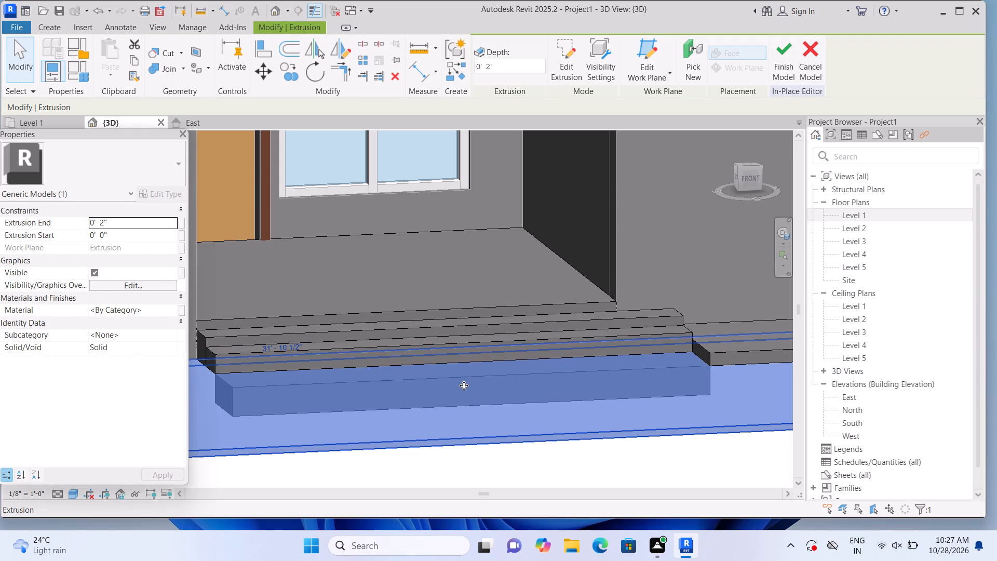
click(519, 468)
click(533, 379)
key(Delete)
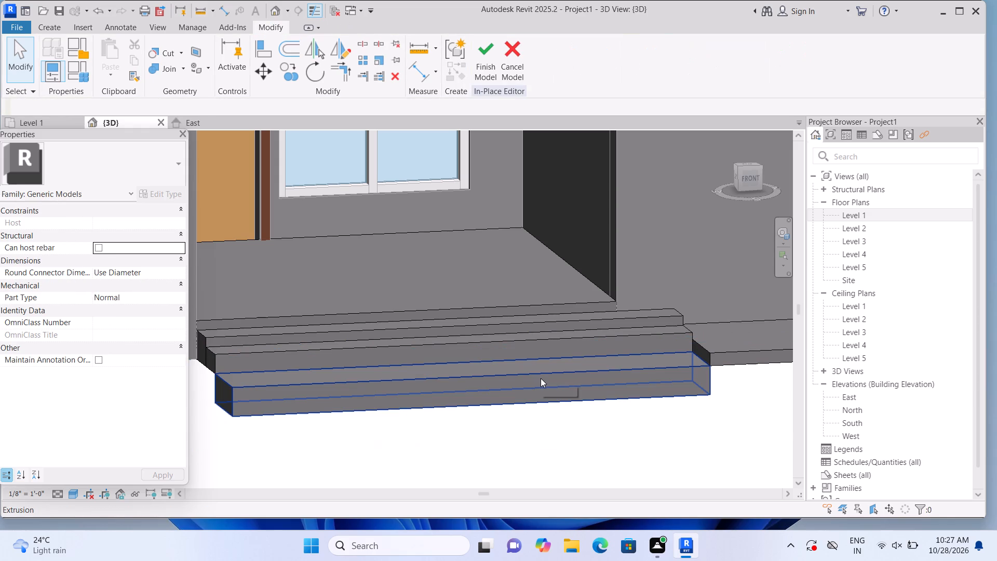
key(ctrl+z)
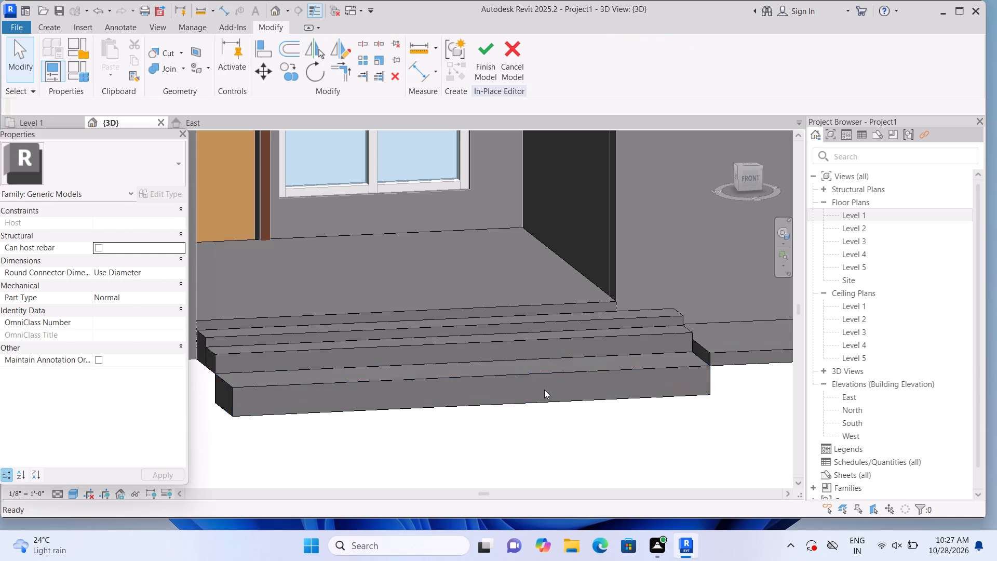
Extrude a 9" deep rectangle about 12'-6" by 1'-11" before the lower entrance step, using the side block's bottom face as work plane.
scroll(552, 412, down, 2)
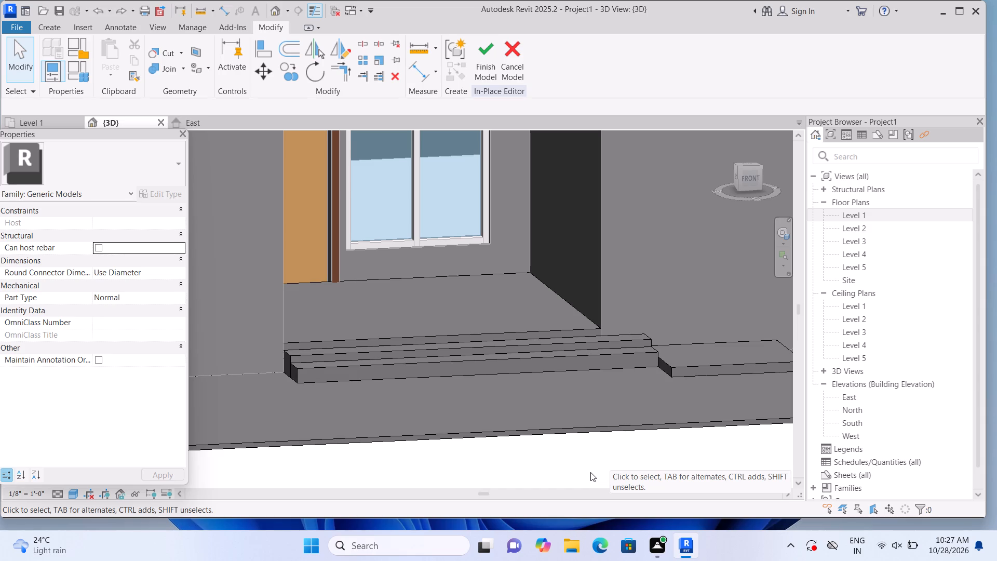
middle_drag(554, 455, 582, 461)
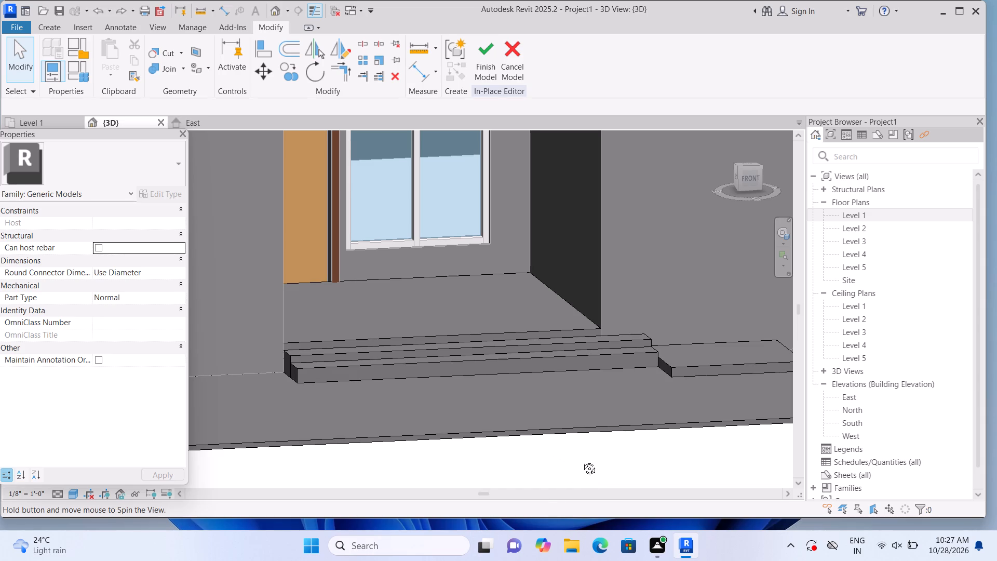
middle_drag(582, 461, 603, 460)
shift+middle_drag(461, 452, 532, 487)
scroll(526, 481, up, 1)
middle_drag(521, 479, 329, 337)
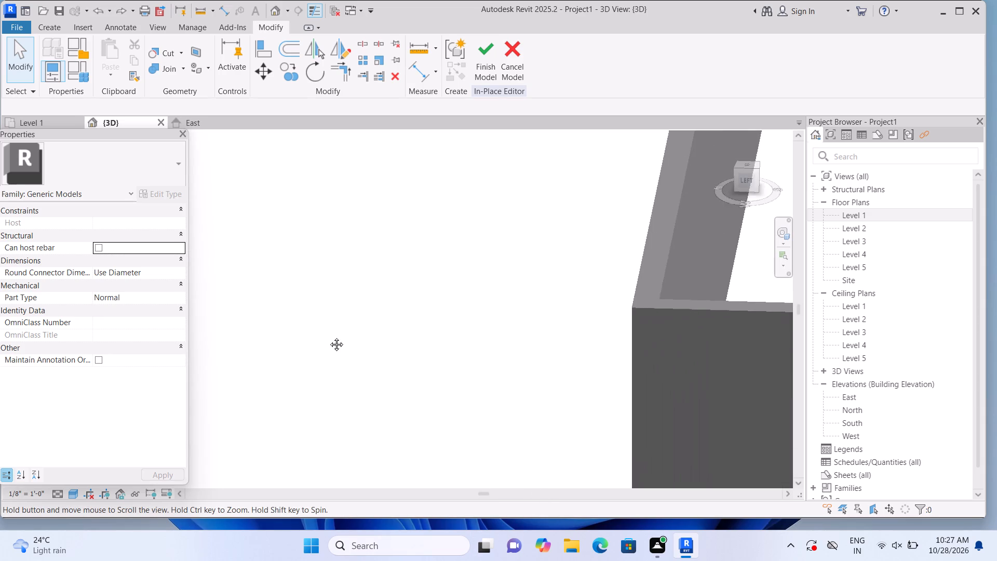
middle_drag(329, 337, 327, 333)
shift+middle_drag(515, 450, 300, 383)
middle_drag(301, 396, 505, 401)
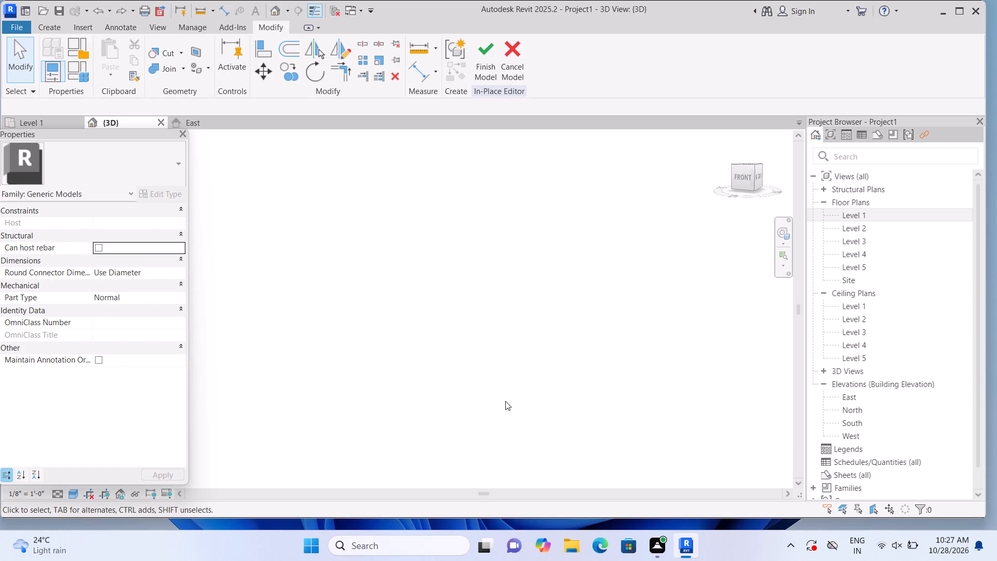
scroll(504, 402, down, 8)
shift+middle_drag(319, 394, 465, 419)
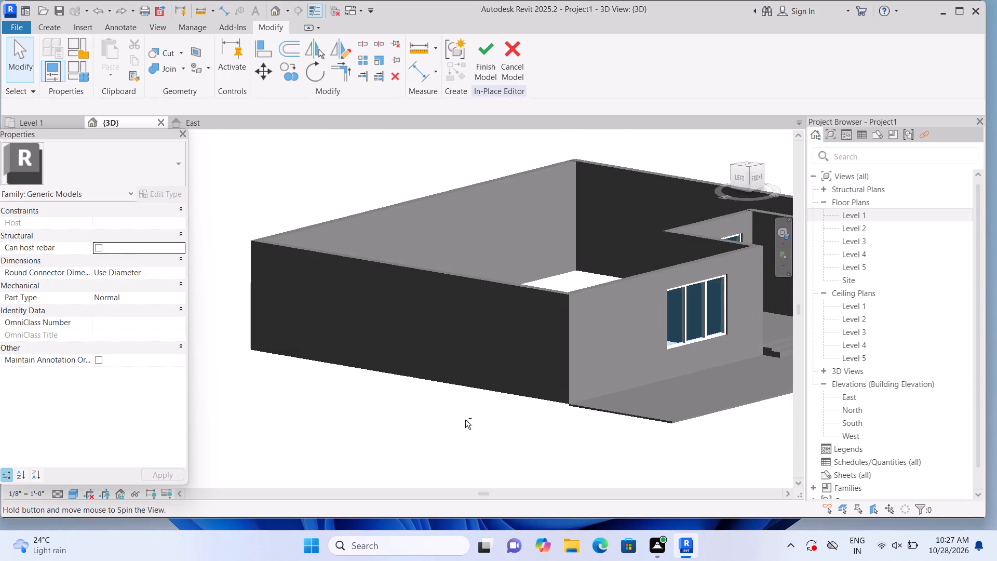
middle_drag(461, 412, 114, 424)
scroll(570, 346, up, 1)
scroll(525, 364, up, 2)
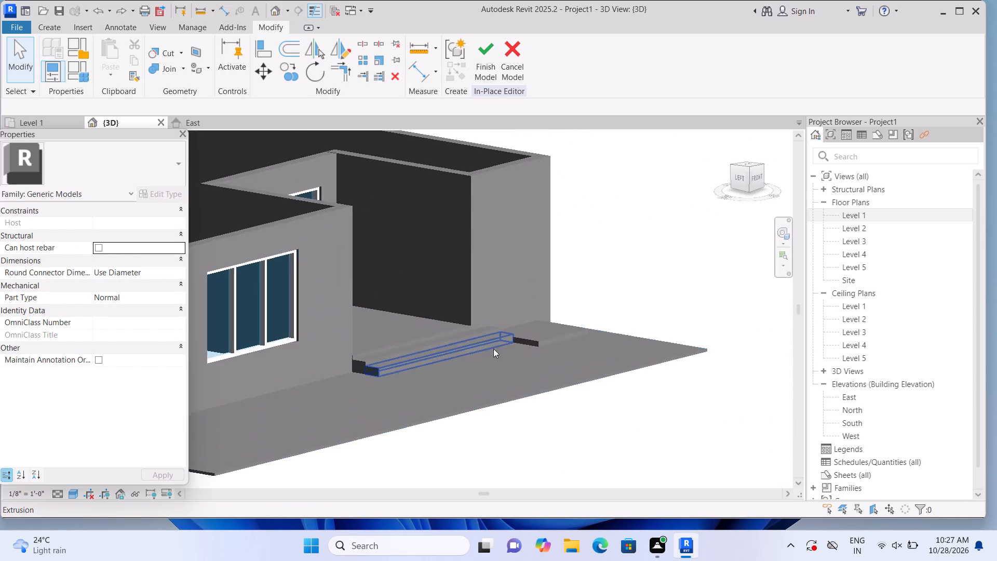
scroll(493, 349, up, 6)
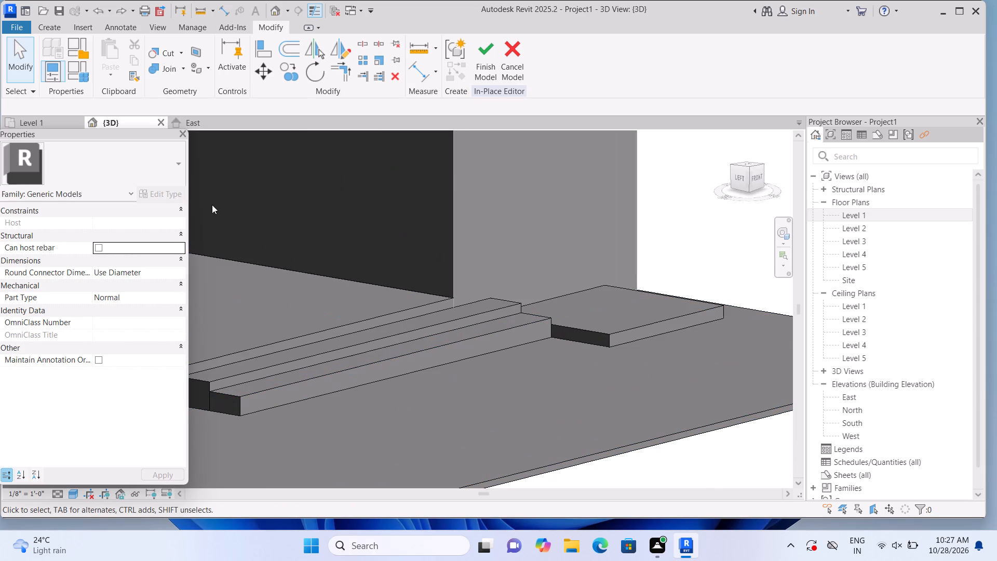
click(52, 23)
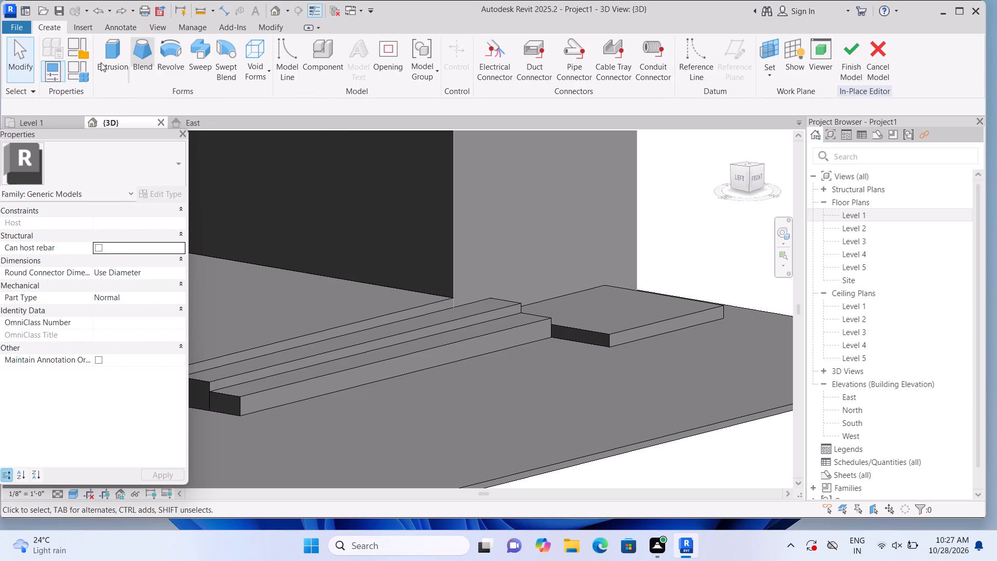
click(104, 64)
click(671, 76)
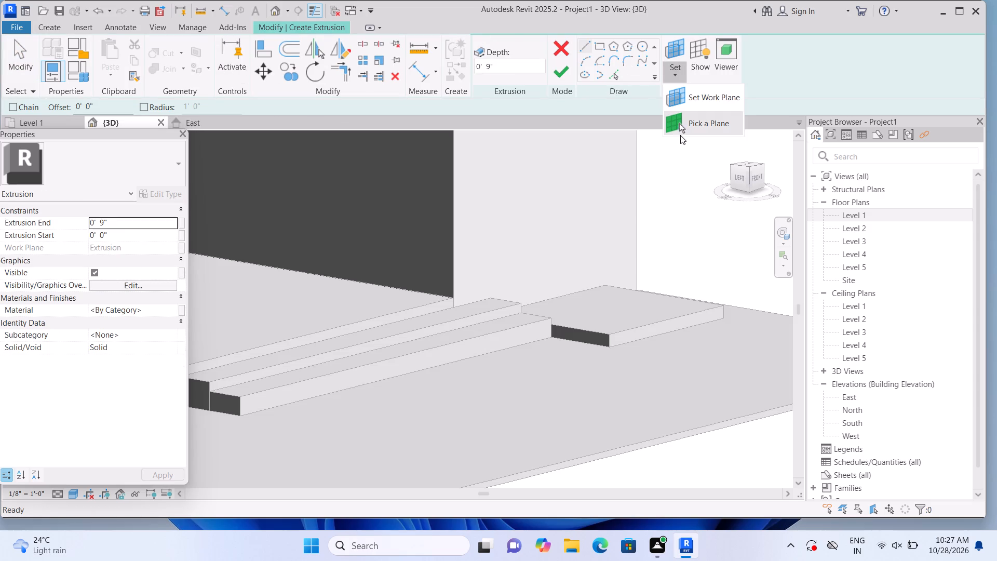
click(678, 126)
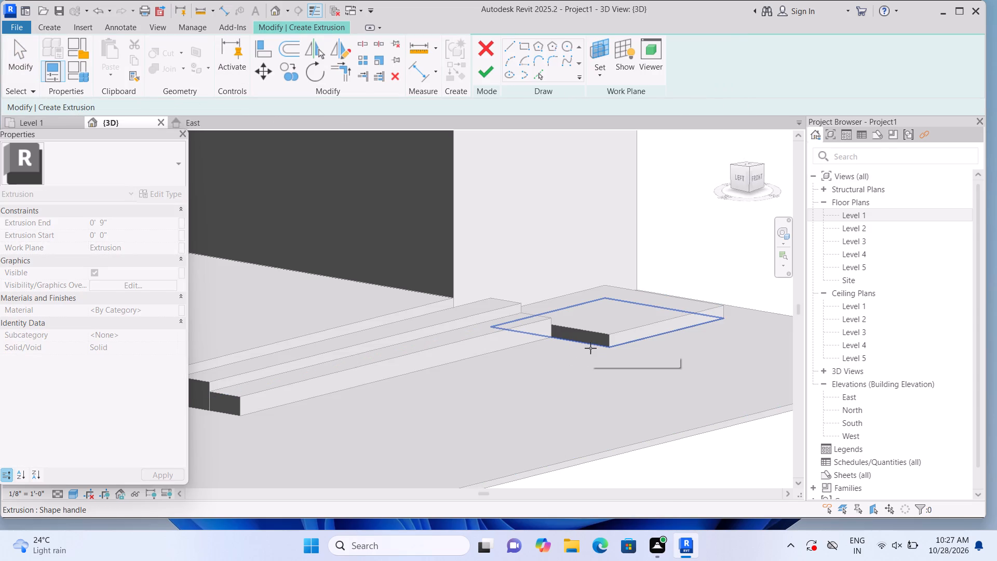
click(590, 348)
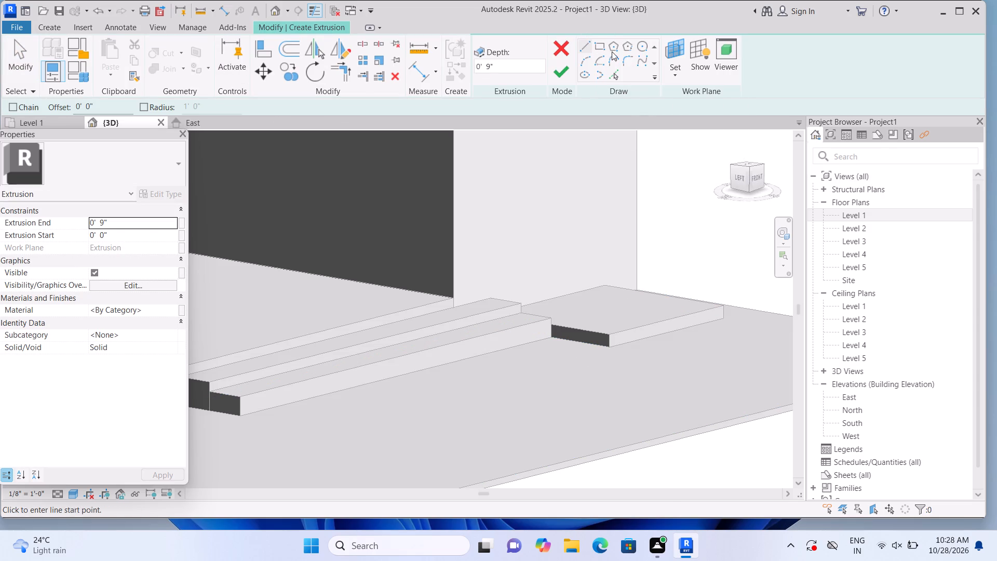
click(599, 42)
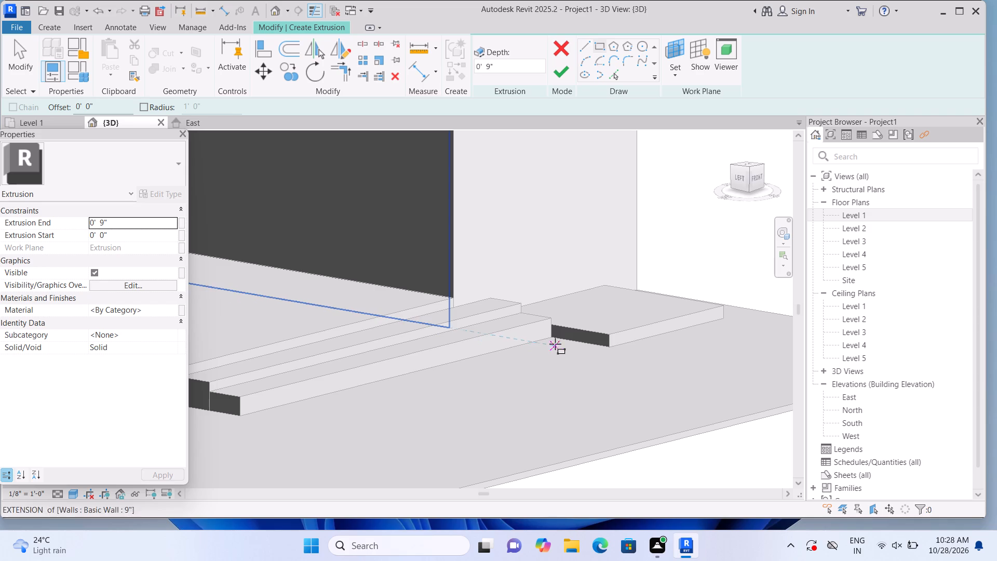
click(553, 336)
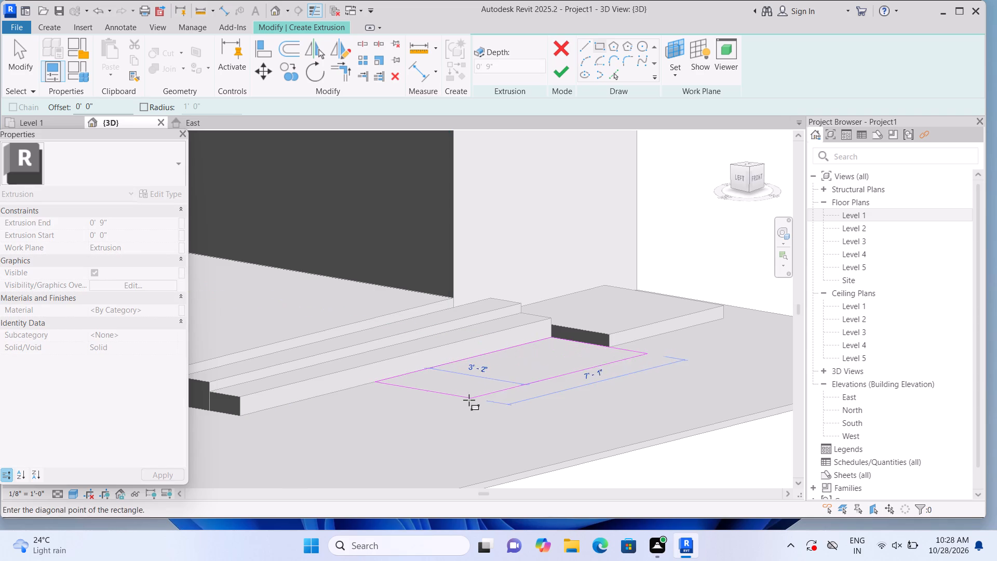
click(293, 428)
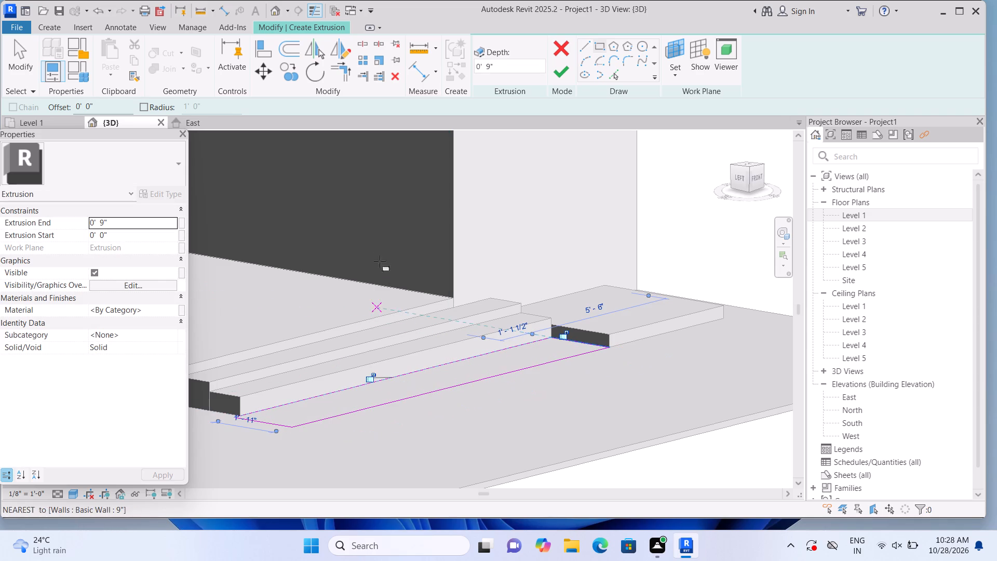
click(569, 74)
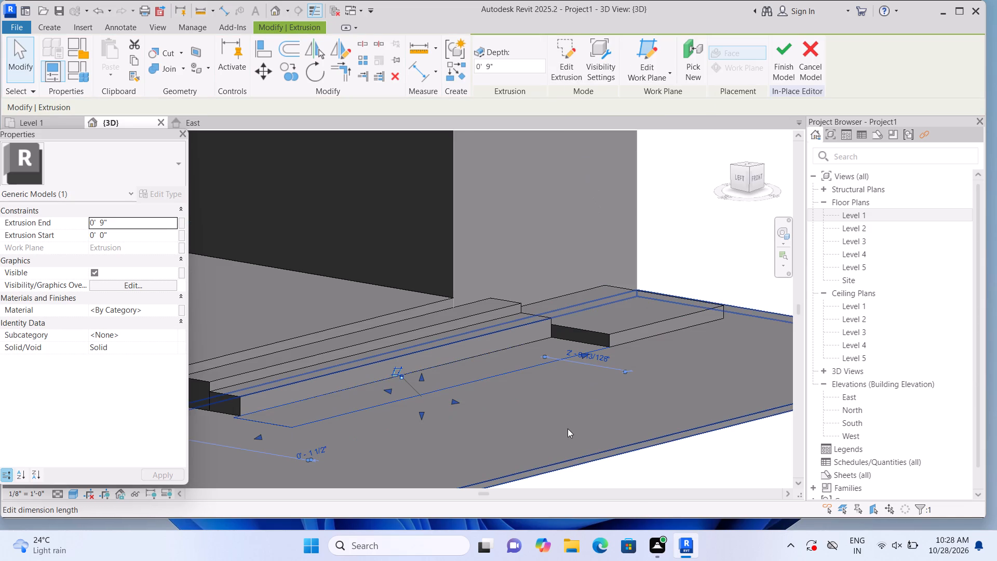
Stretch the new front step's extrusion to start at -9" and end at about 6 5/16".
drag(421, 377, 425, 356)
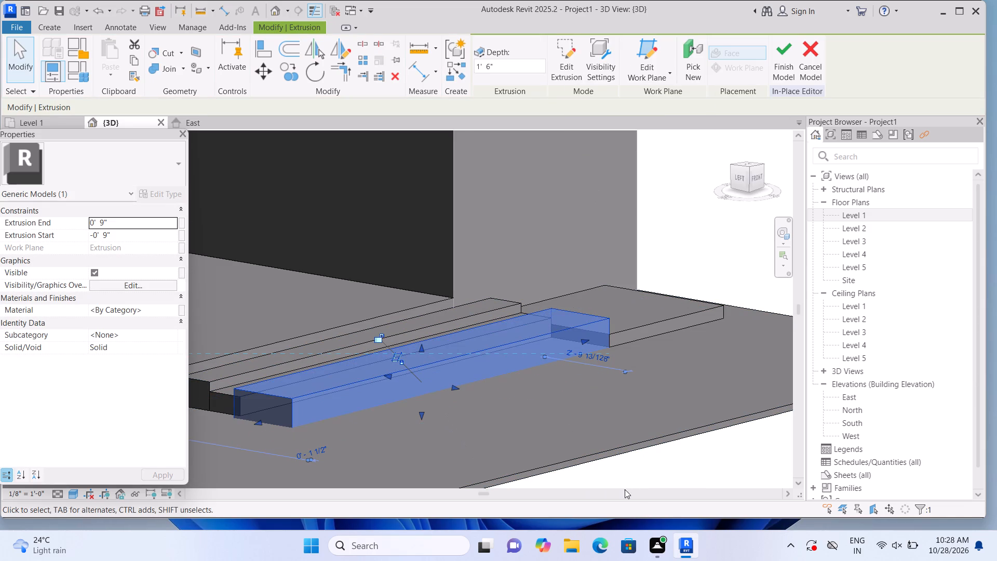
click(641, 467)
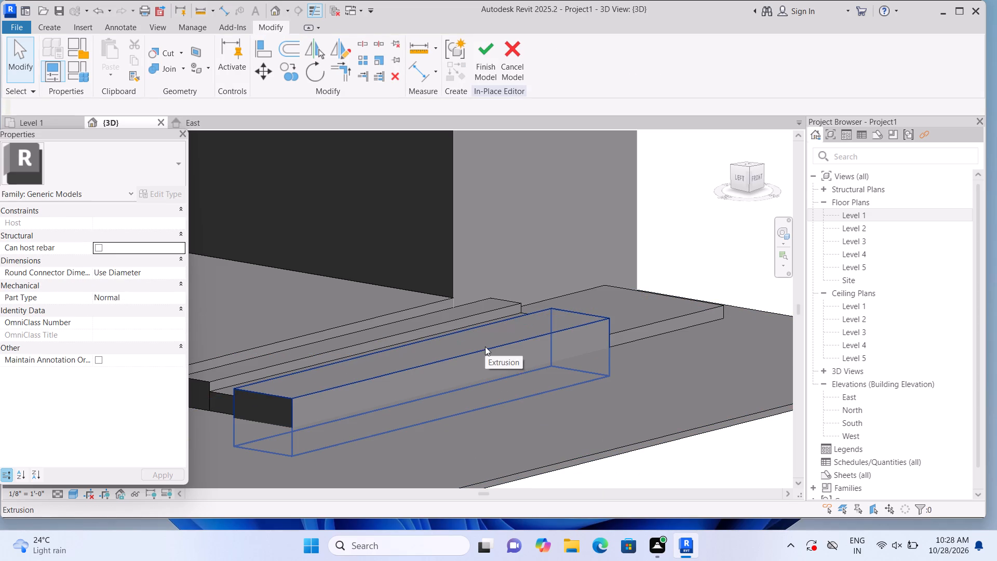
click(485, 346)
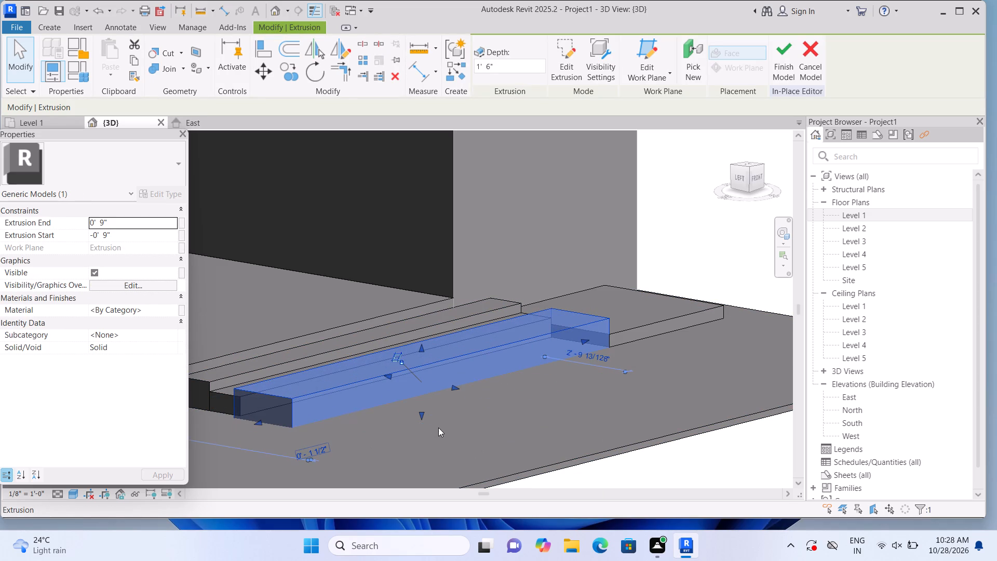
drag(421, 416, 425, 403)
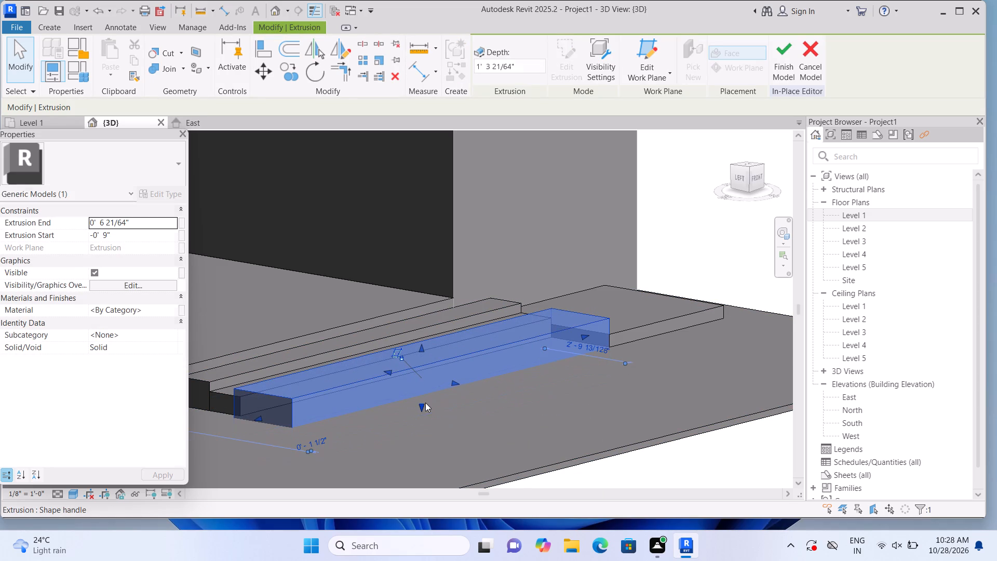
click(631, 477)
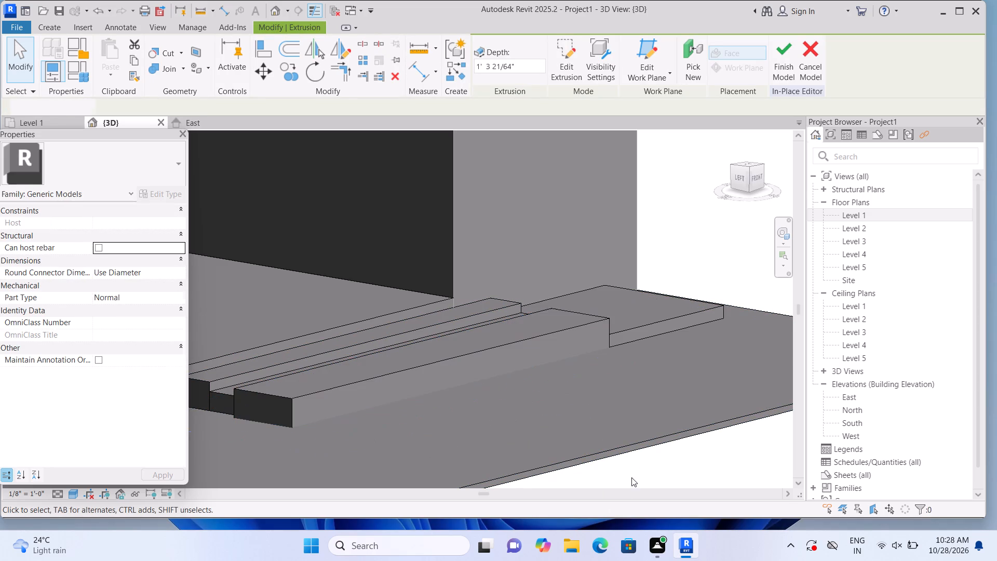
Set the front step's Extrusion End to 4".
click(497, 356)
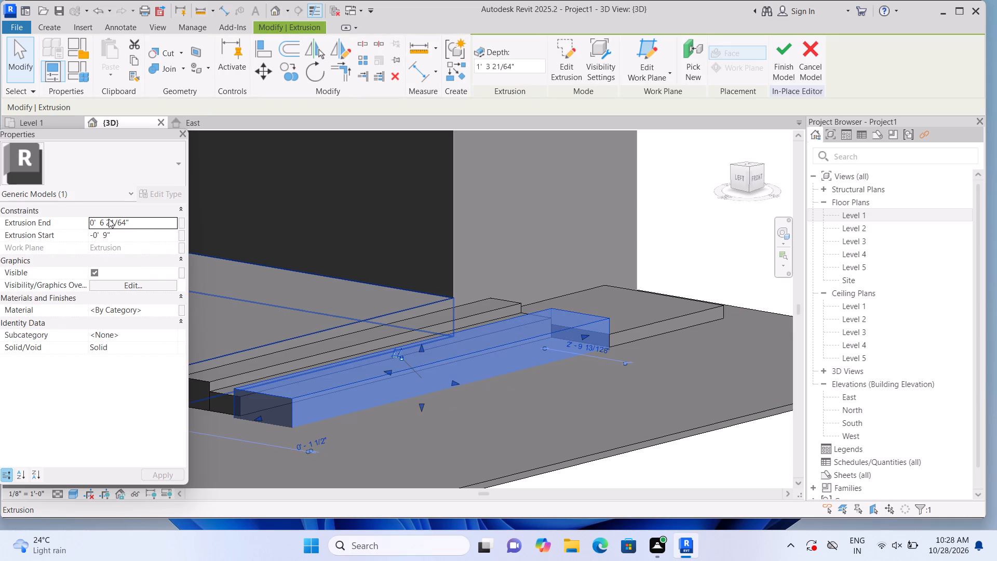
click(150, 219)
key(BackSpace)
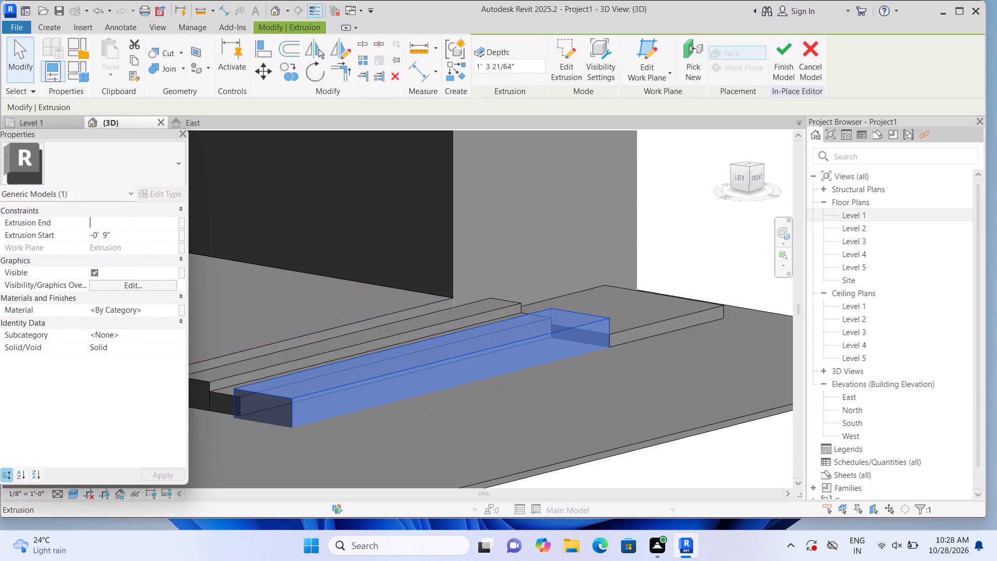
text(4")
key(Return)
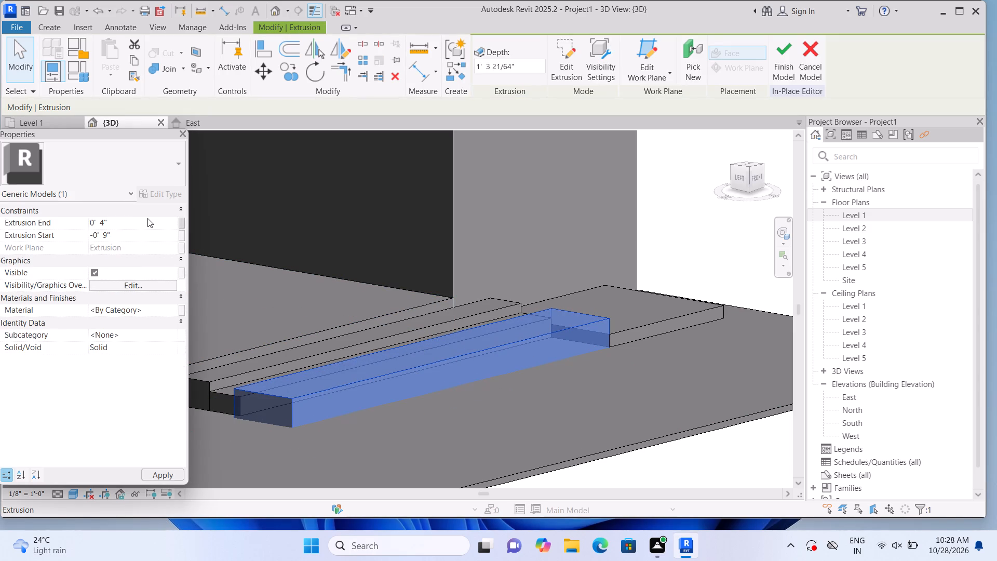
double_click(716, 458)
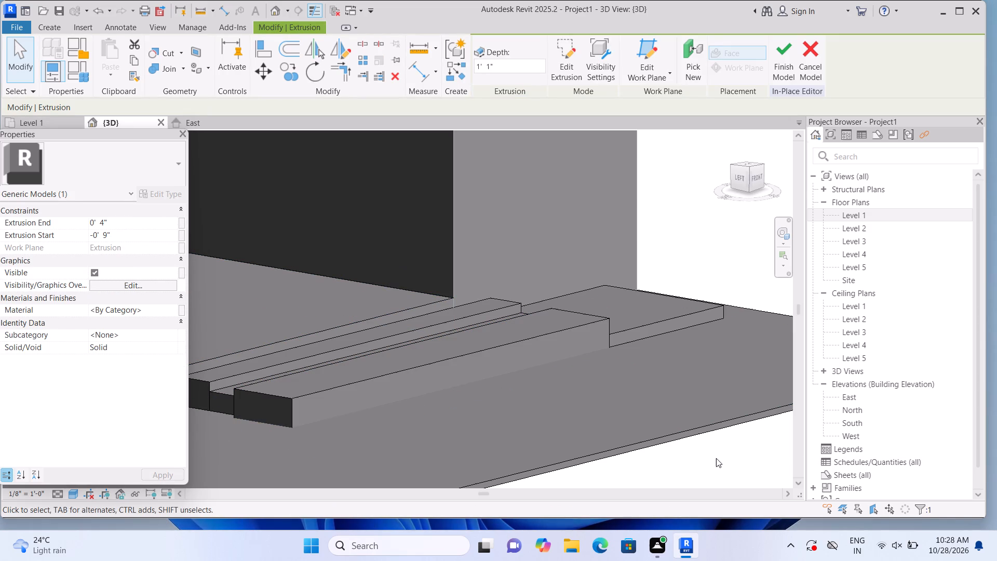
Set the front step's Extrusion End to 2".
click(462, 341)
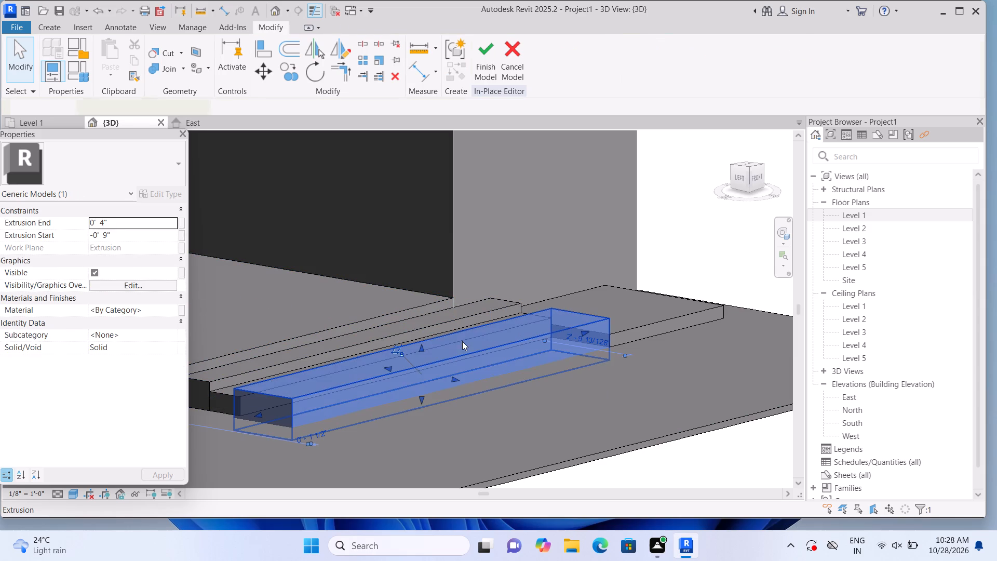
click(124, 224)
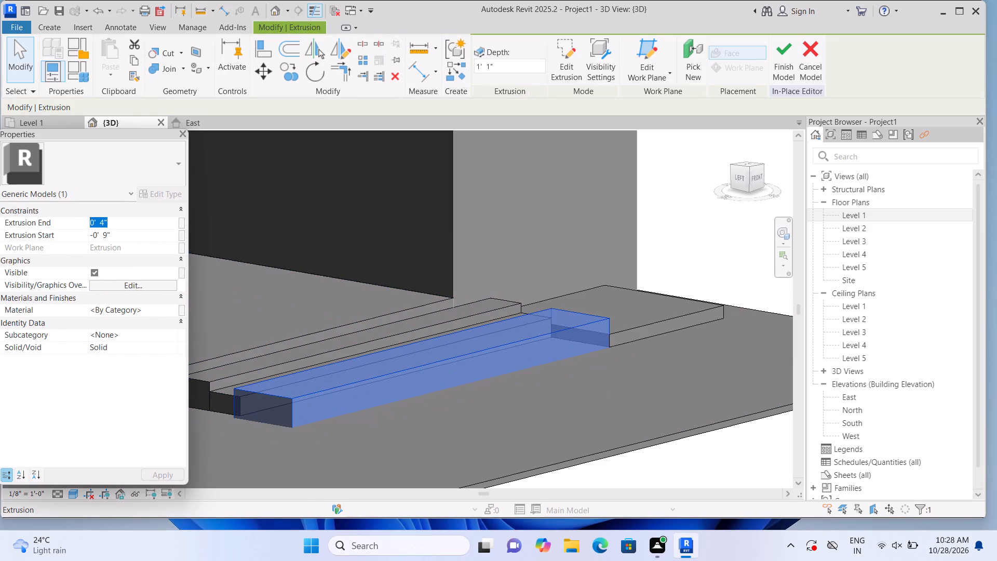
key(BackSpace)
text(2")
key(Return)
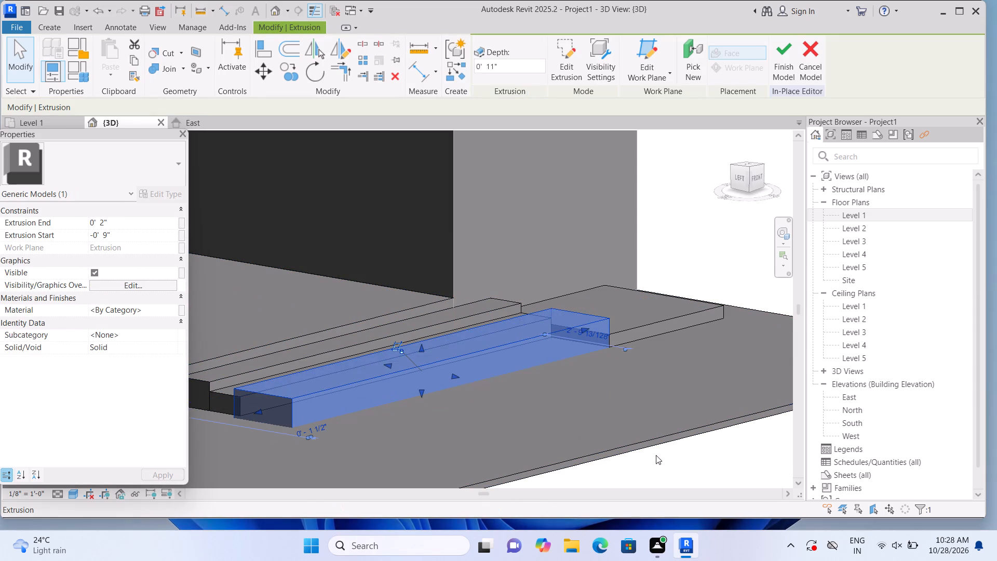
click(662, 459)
Reshape the front step below the entrance so its extrusion starts at about -2 1/8" and ends at 11".
middle_drag(652, 465, 651, 426)
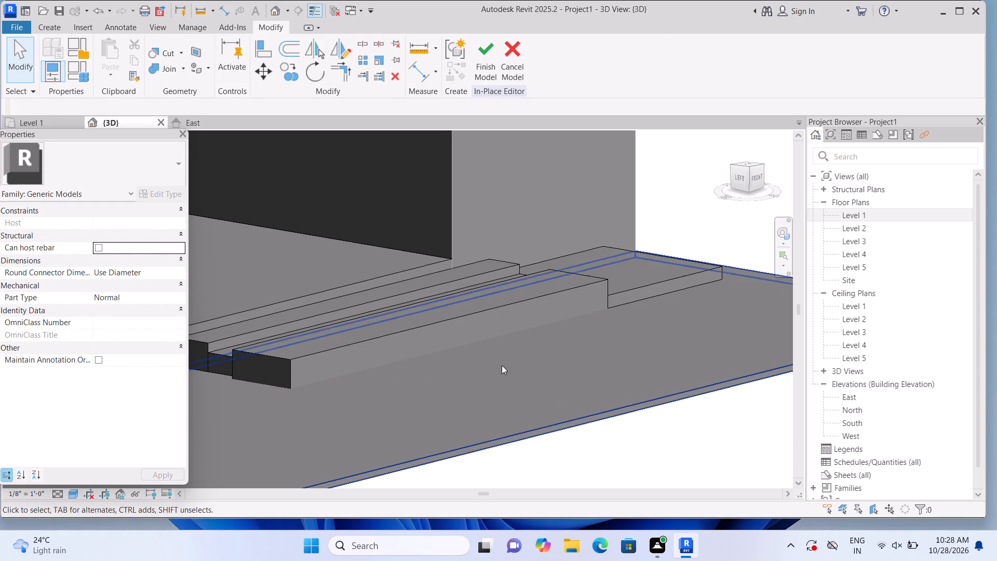
click(459, 316)
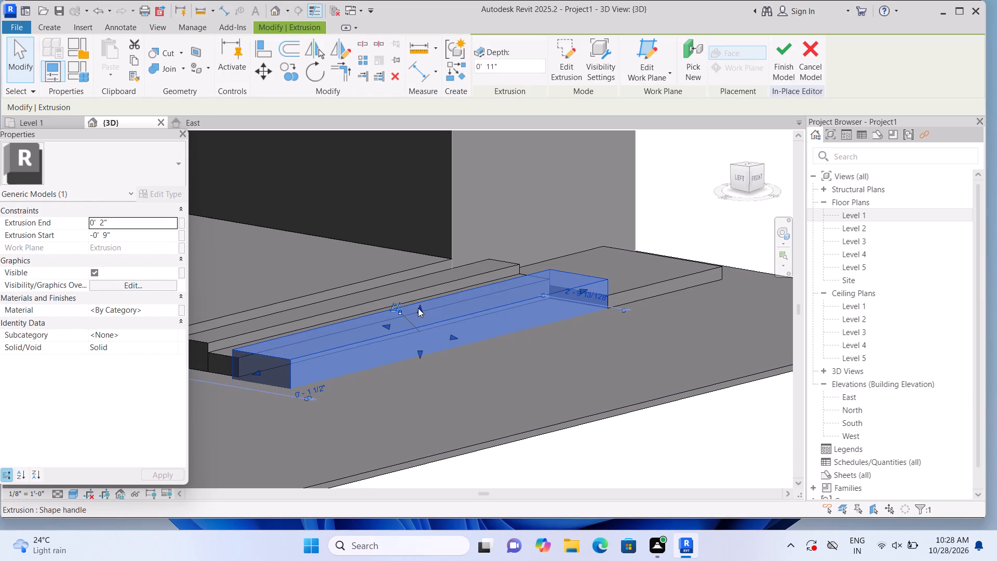
drag(418, 308, 417, 334)
click(549, 443)
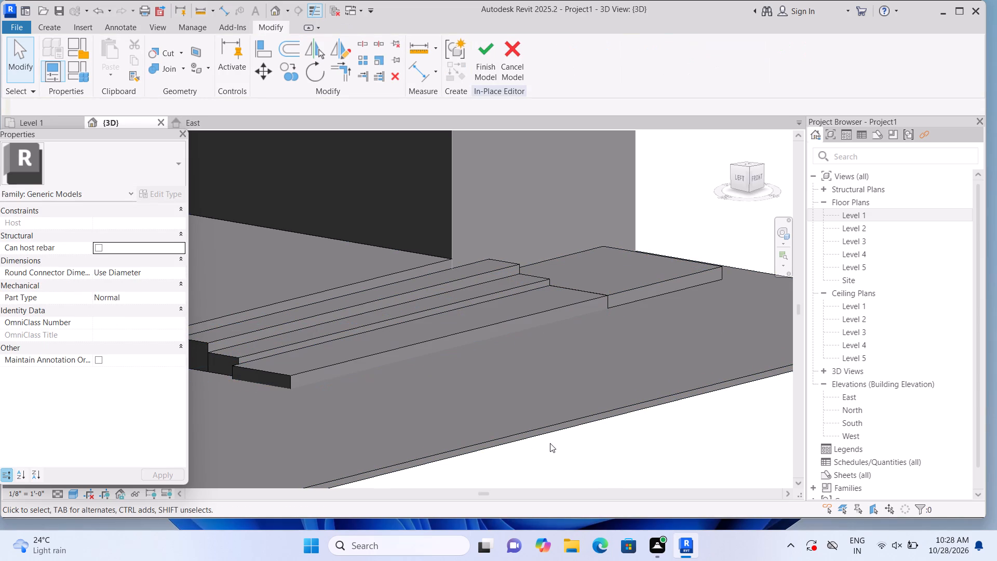
click(430, 338)
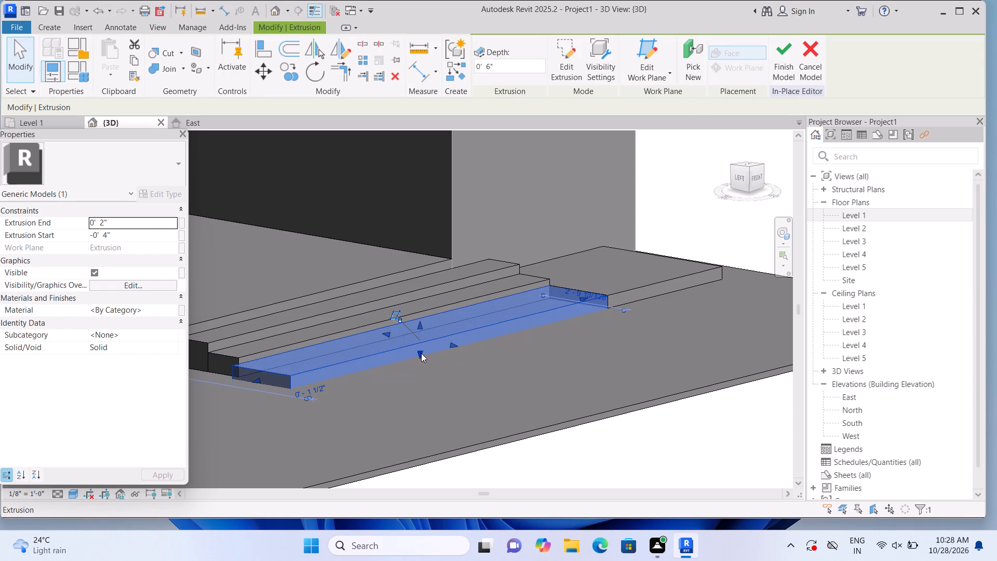
drag(421, 353, 425, 378)
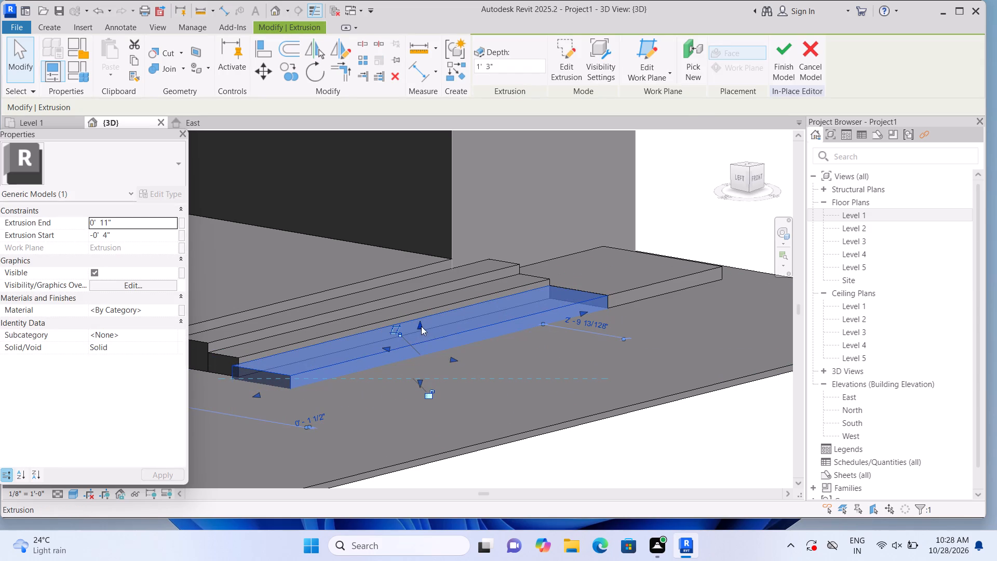
drag(419, 323, 421, 337)
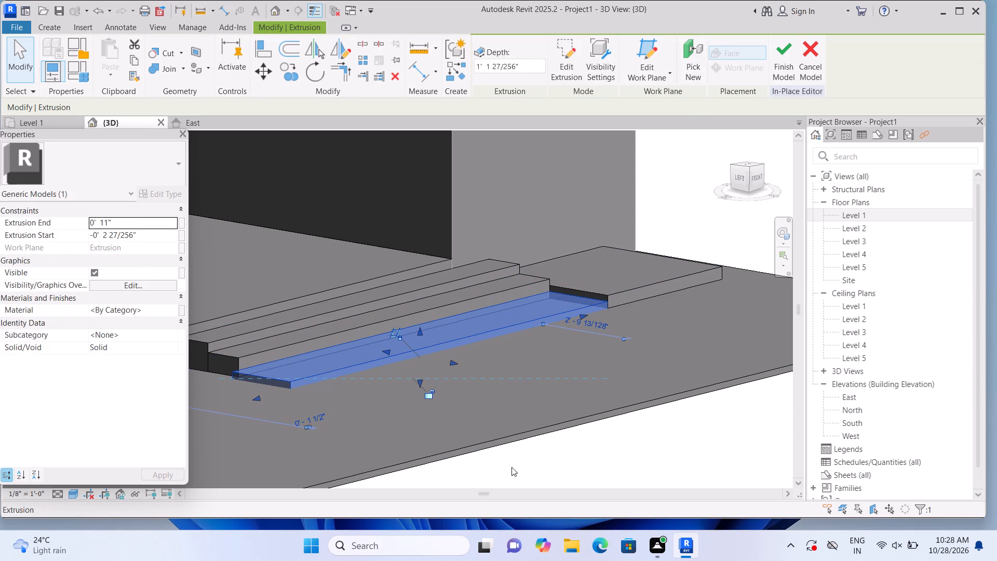
click(535, 465)
Open the Level 1 floor plan and finish the in-place model of the entrance steps.
scroll(538, 462, down, 3)
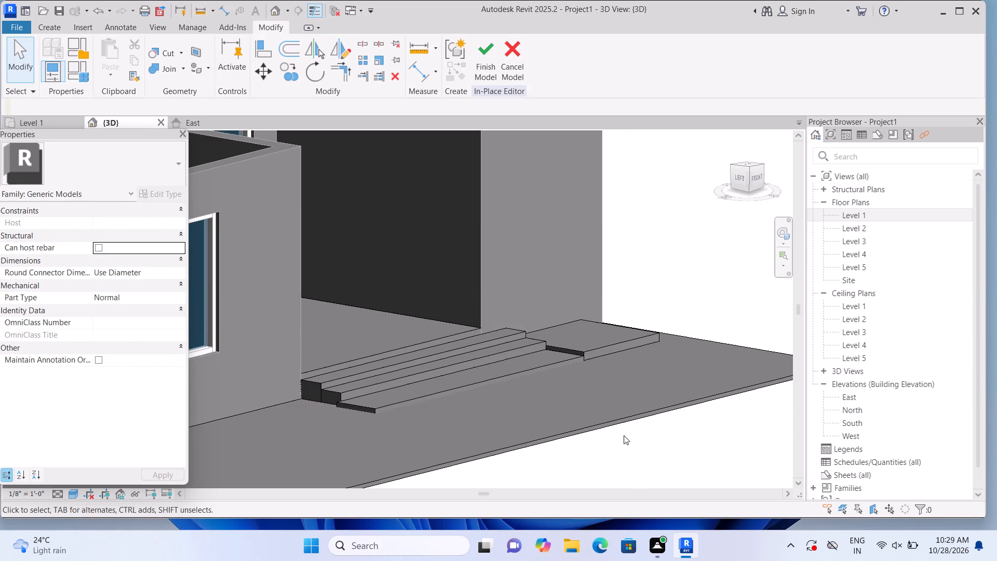
shift+middle_drag(705, 439, 675, 457)
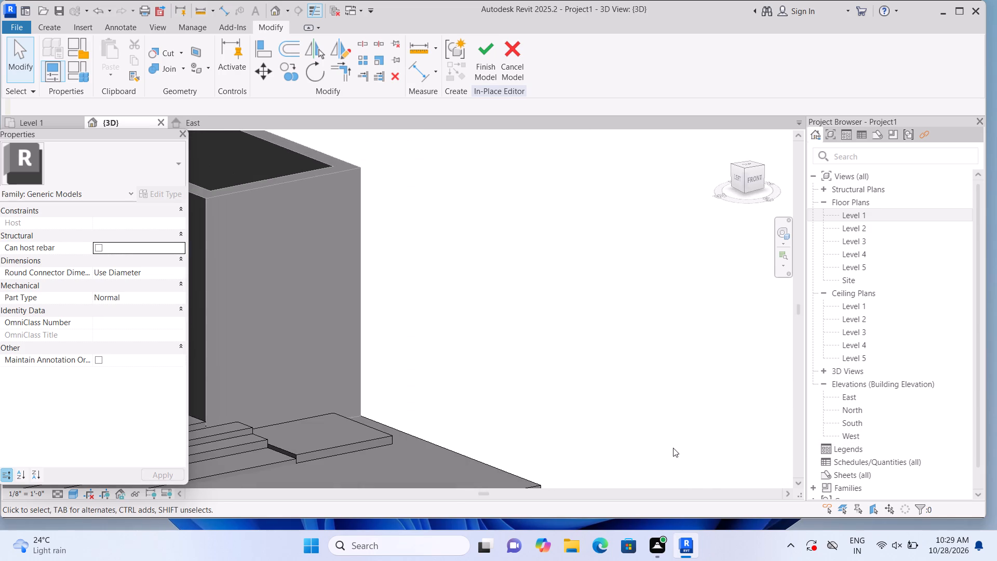
click(725, 136)
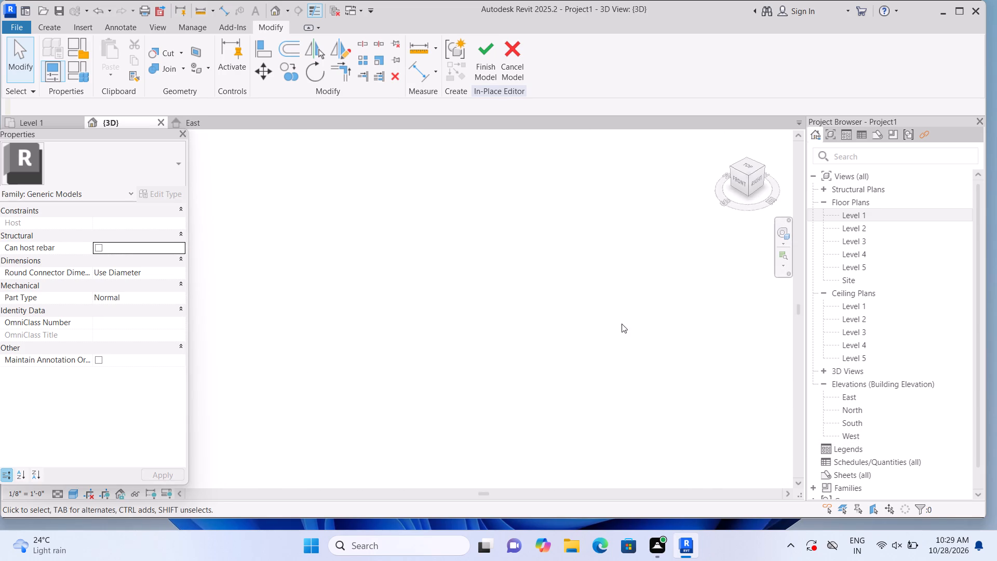
scroll(257, 325, up, 5)
scroll(264, 411, up, 2)
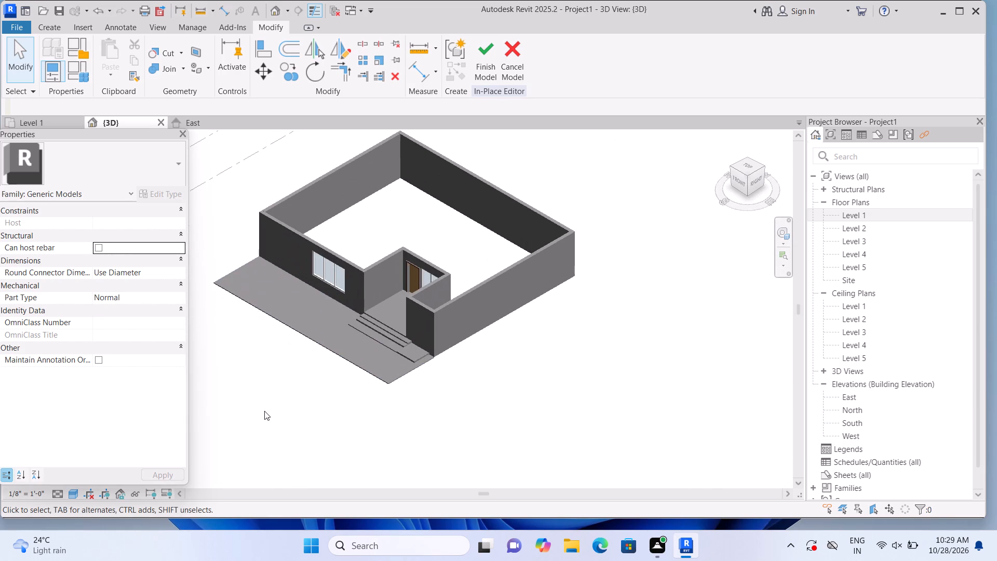
middle_drag(271, 403, 262, 439)
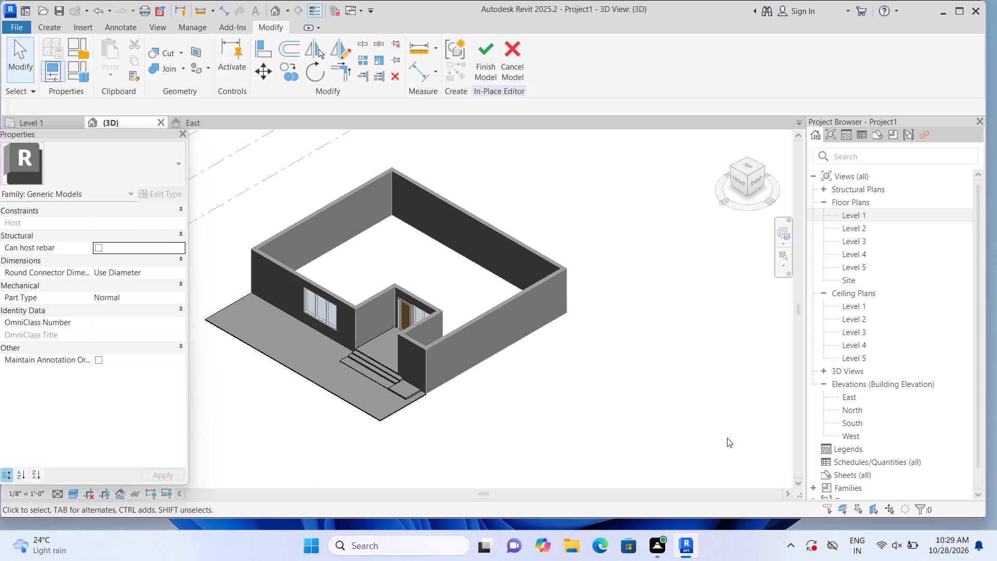
double_click(856, 216)
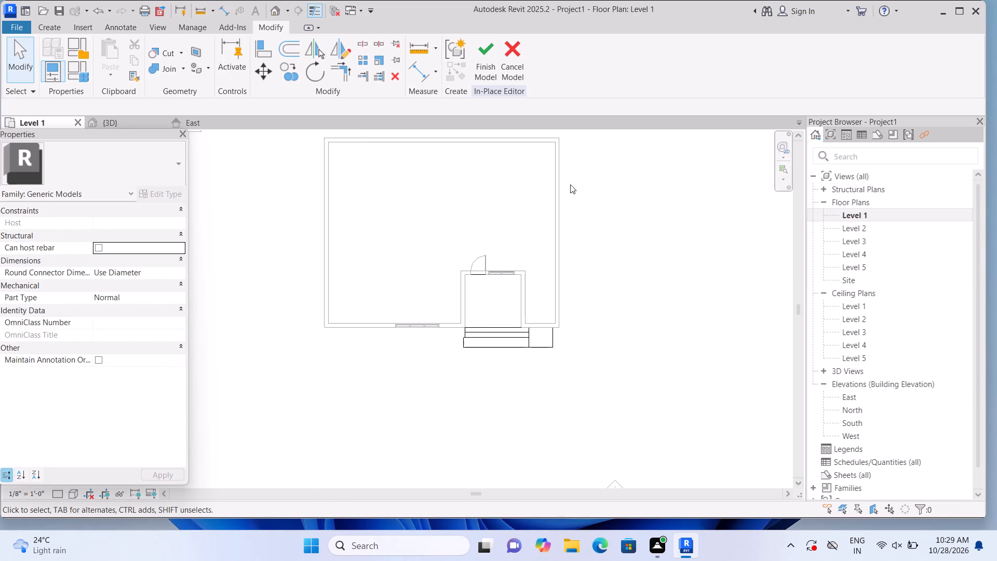
middle_drag(284, 213, 286, 265)
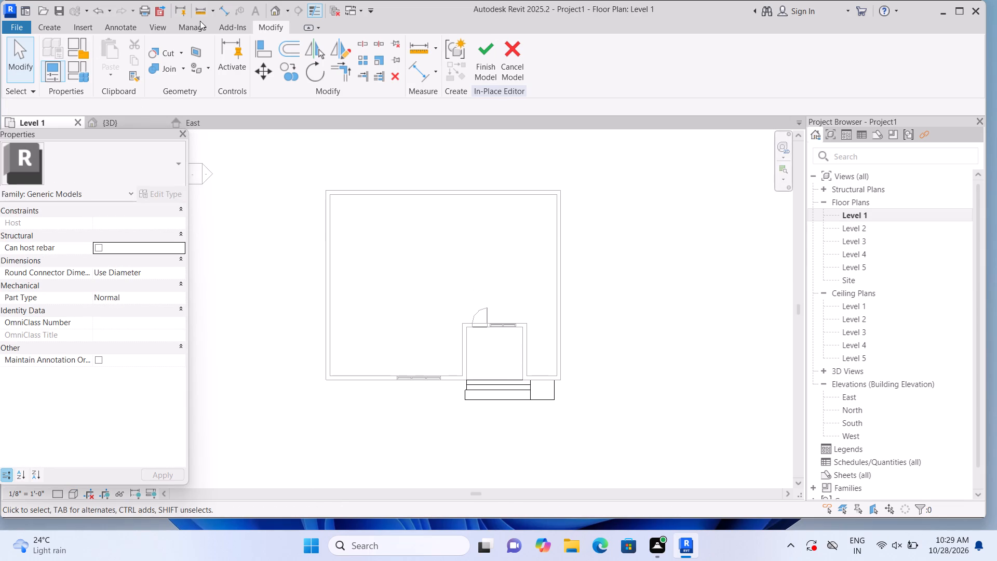
click(478, 59)
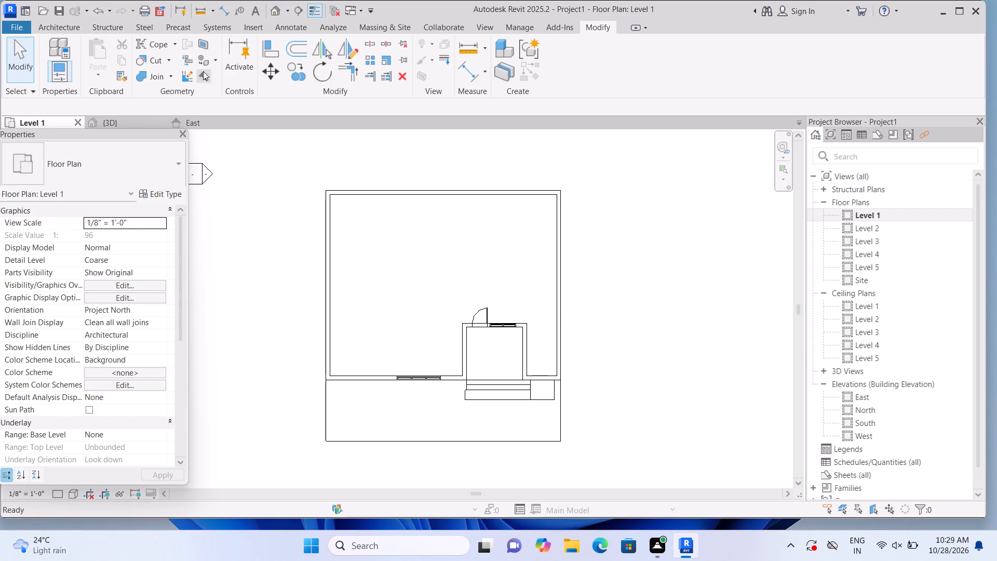
Create a Generic - 12" roof by footprint on Level 2, with a sloped rectangular boundary along the house's outer wall faces.
click(76, 26)
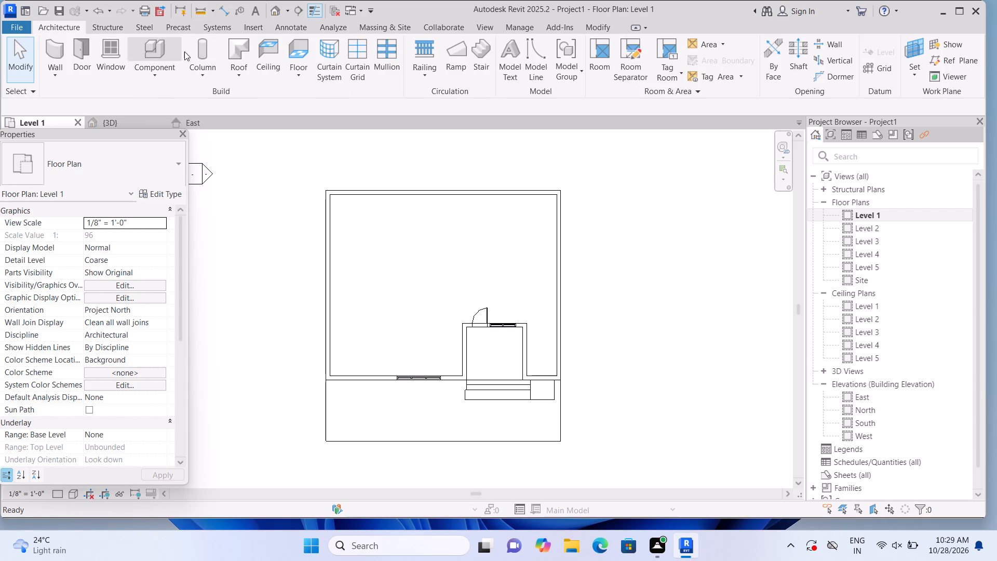
click(231, 81)
click(246, 103)
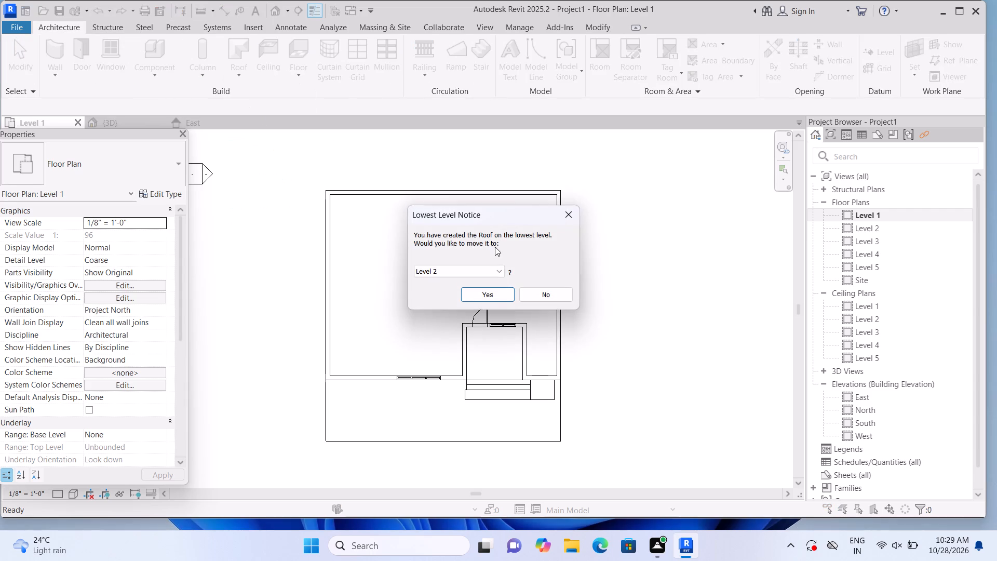
click(498, 290)
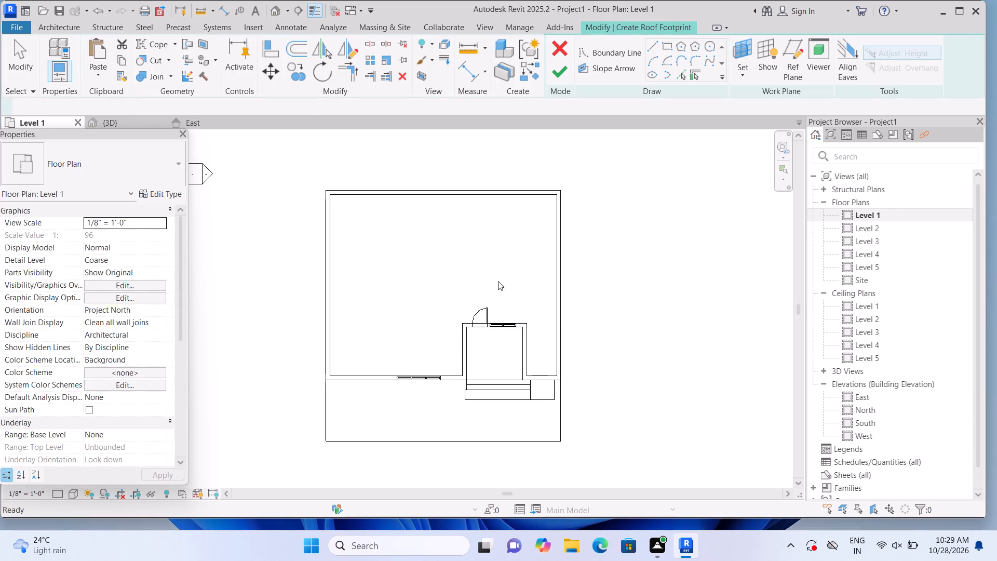
middle_drag(508, 270, 550, 255)
middle_drag(508, 253, 532, 247)
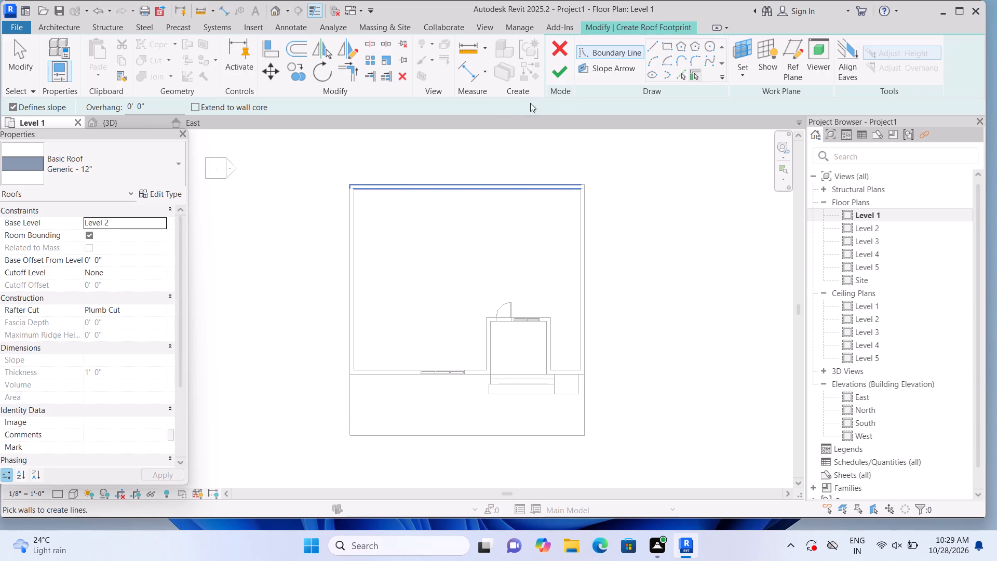
click(669, 48)
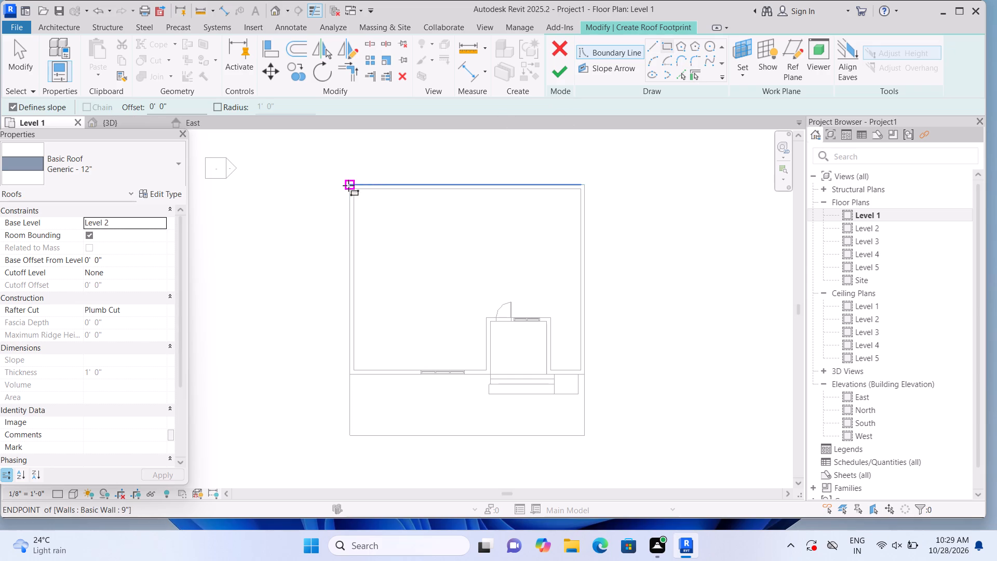
click(348, 185)
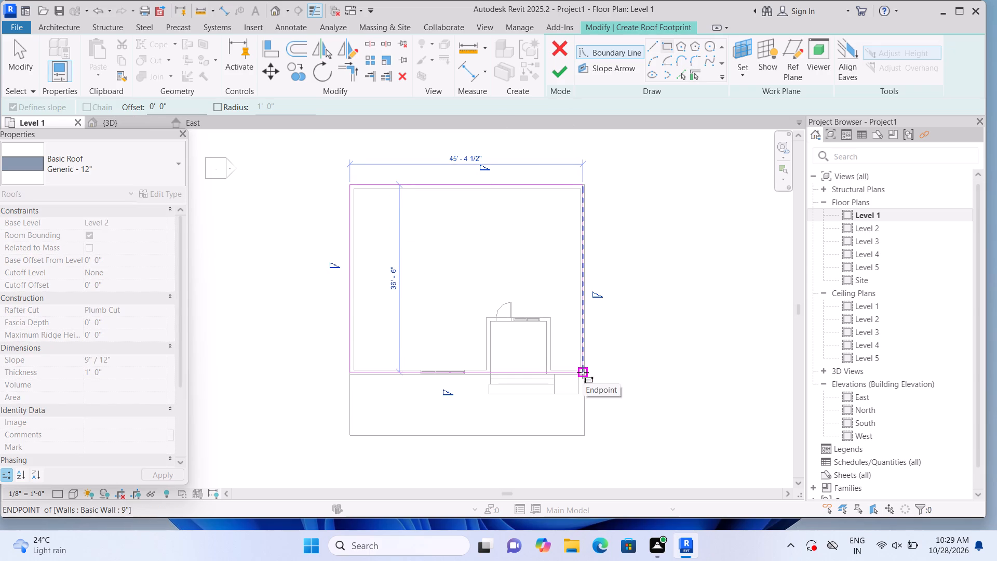
scroll(582, 371, up, 2)
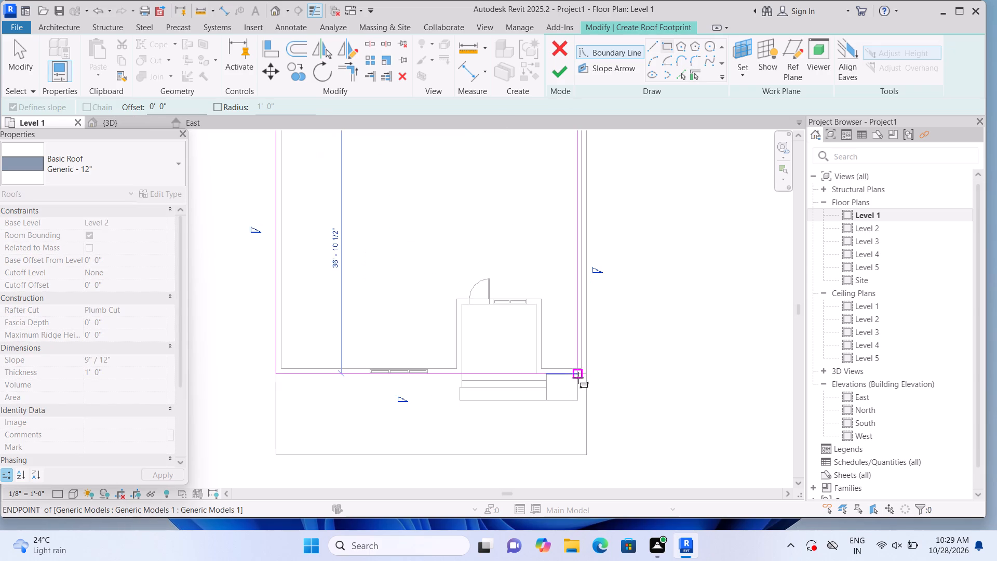
scroll(585, 381, up, 1)
click(586, 375)
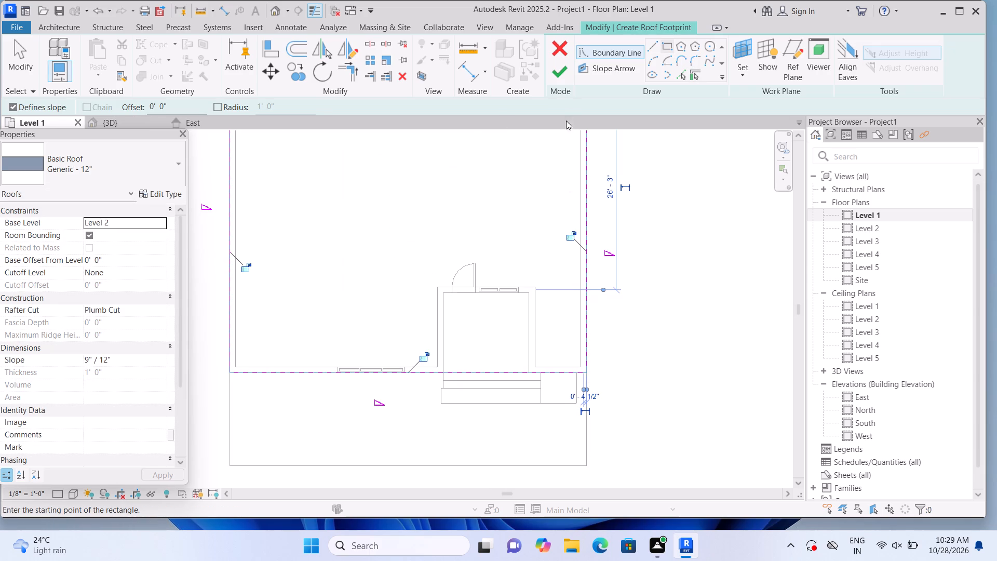
click(562, 78)
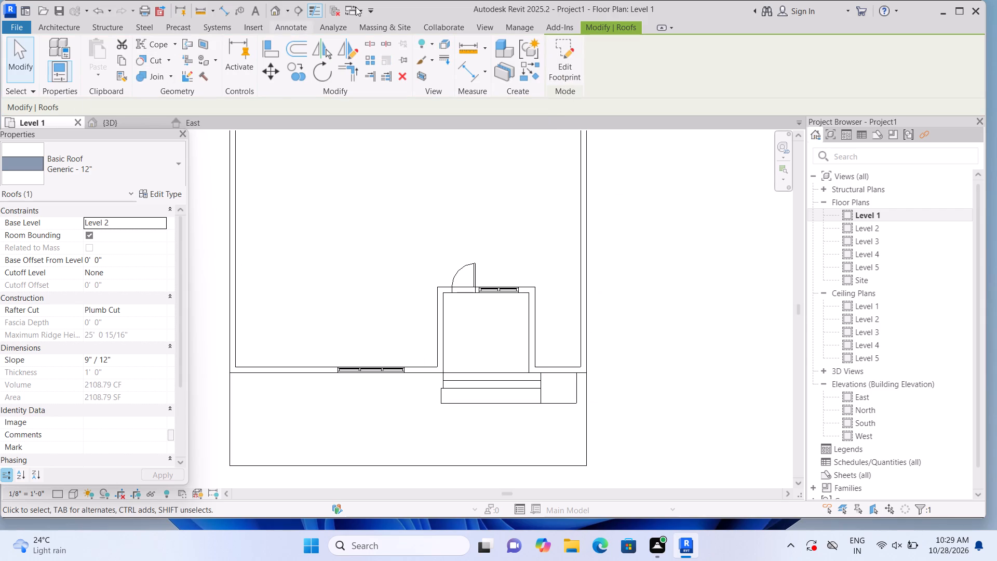
In the 3D view, set the house roof's slope to 0" / 12" so it is flat.
click(281, 8)
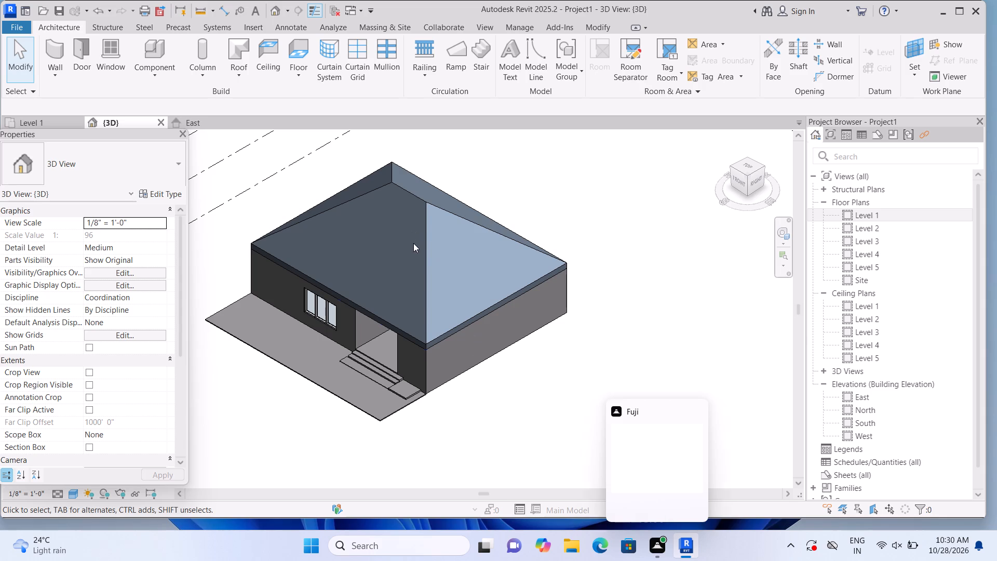
click(479, 279)
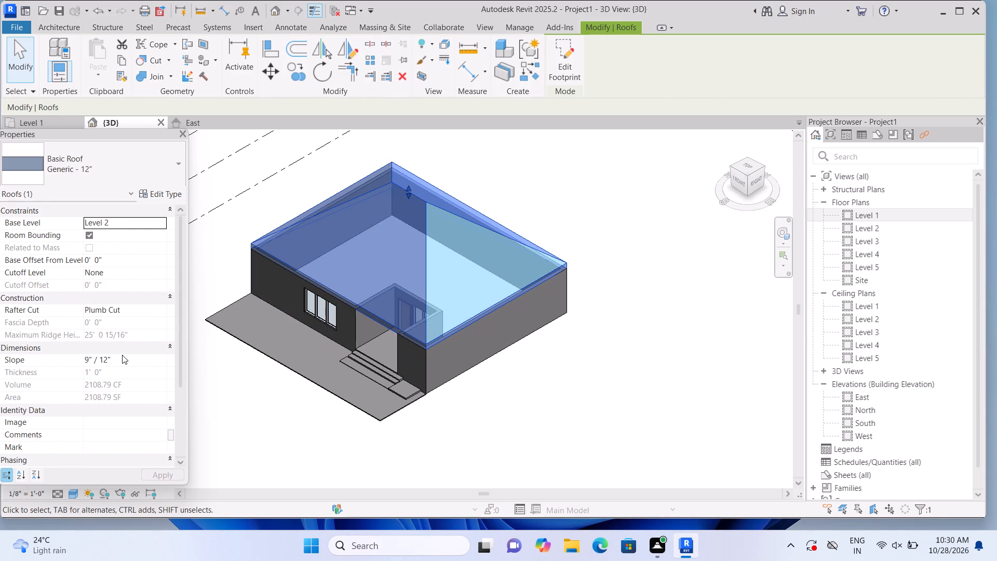
click(122, 355)
key(BackSpace)
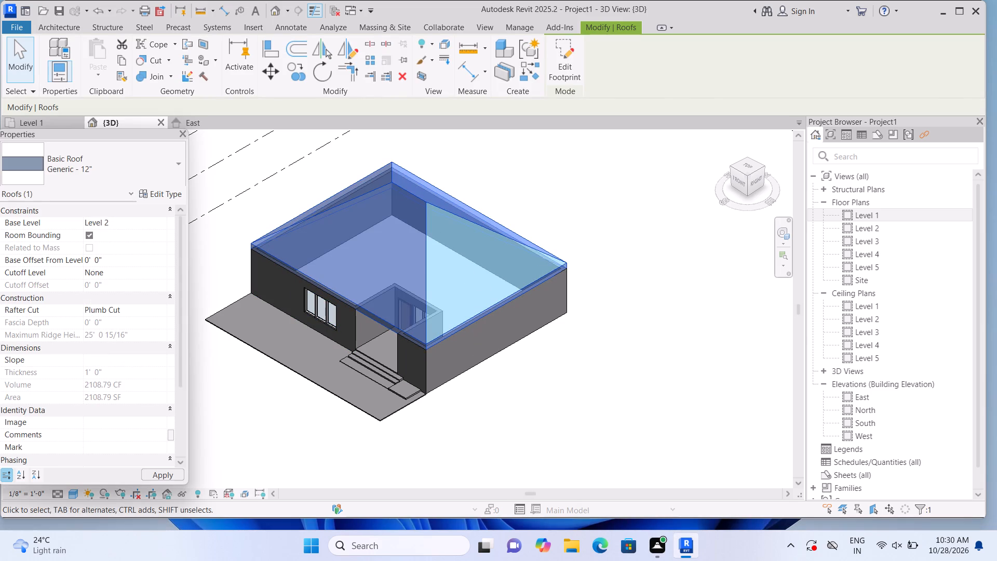
key(0)
key(Return)
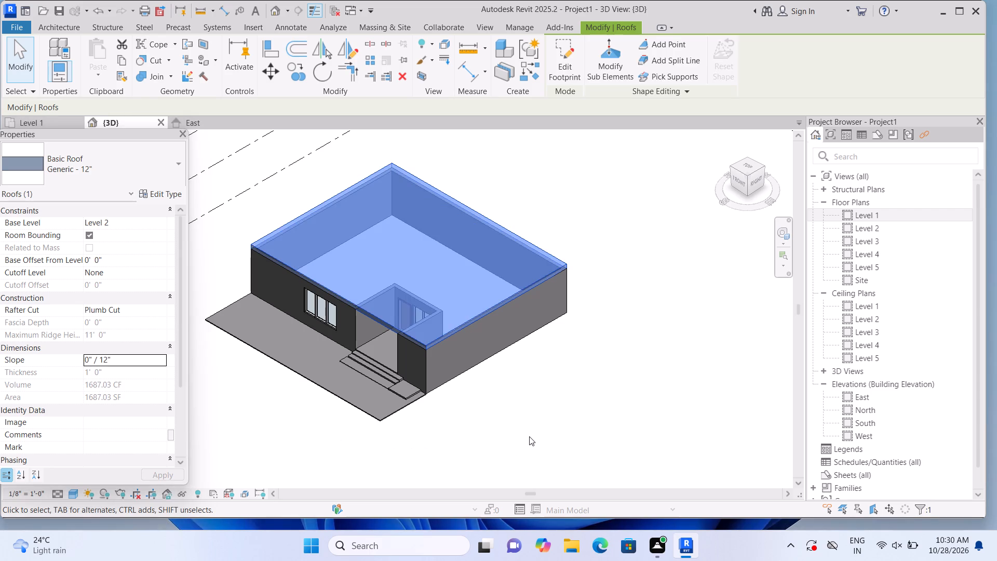
click(529, 436)
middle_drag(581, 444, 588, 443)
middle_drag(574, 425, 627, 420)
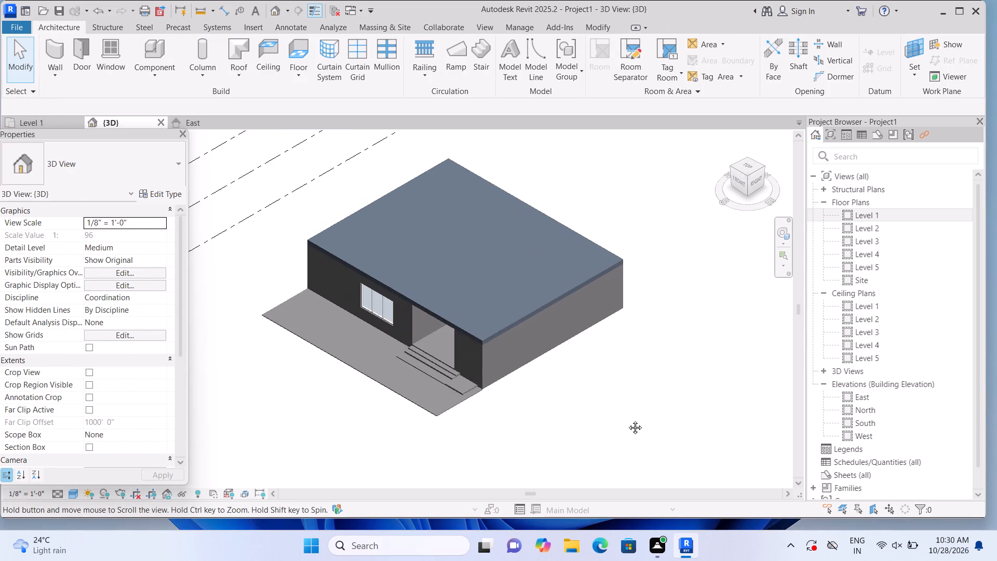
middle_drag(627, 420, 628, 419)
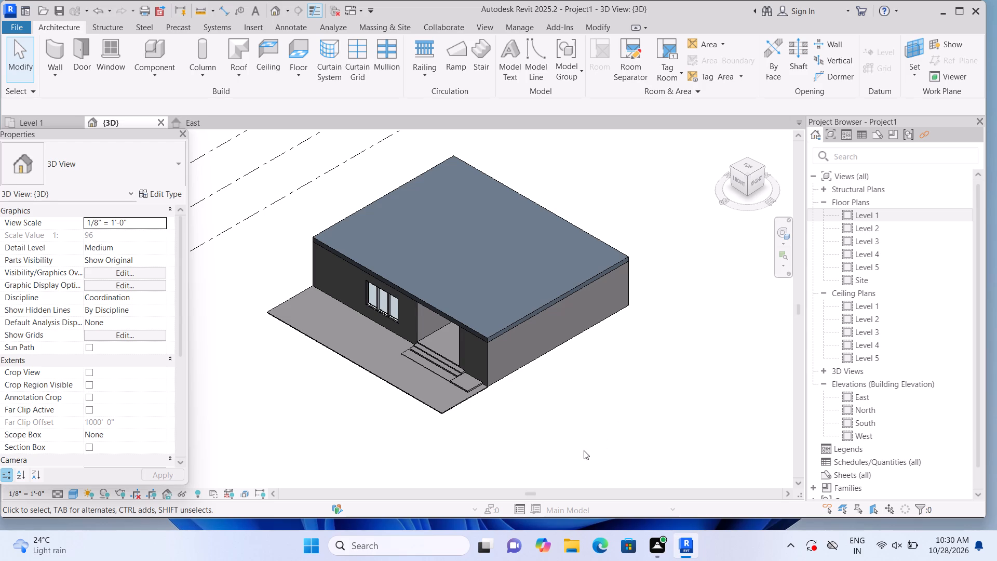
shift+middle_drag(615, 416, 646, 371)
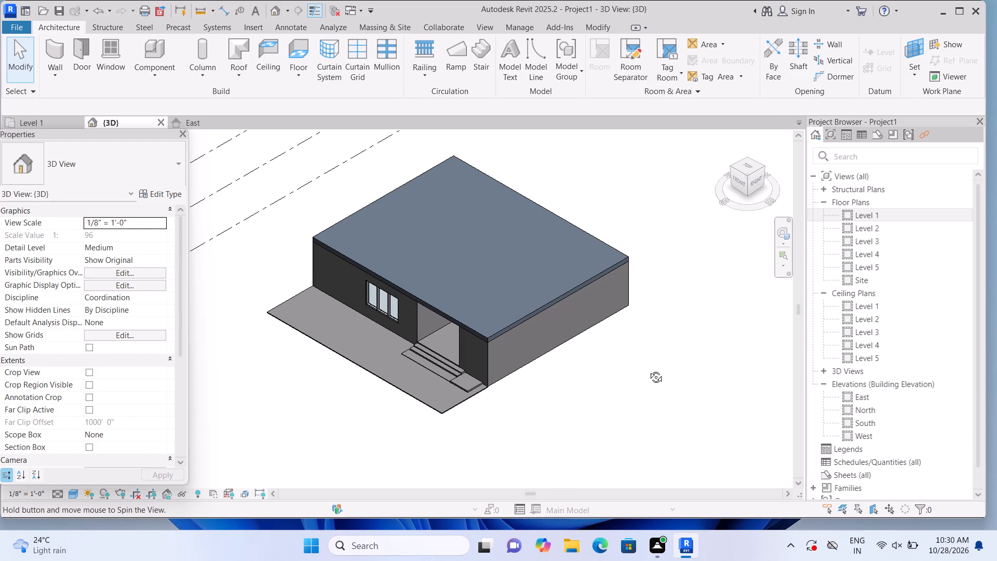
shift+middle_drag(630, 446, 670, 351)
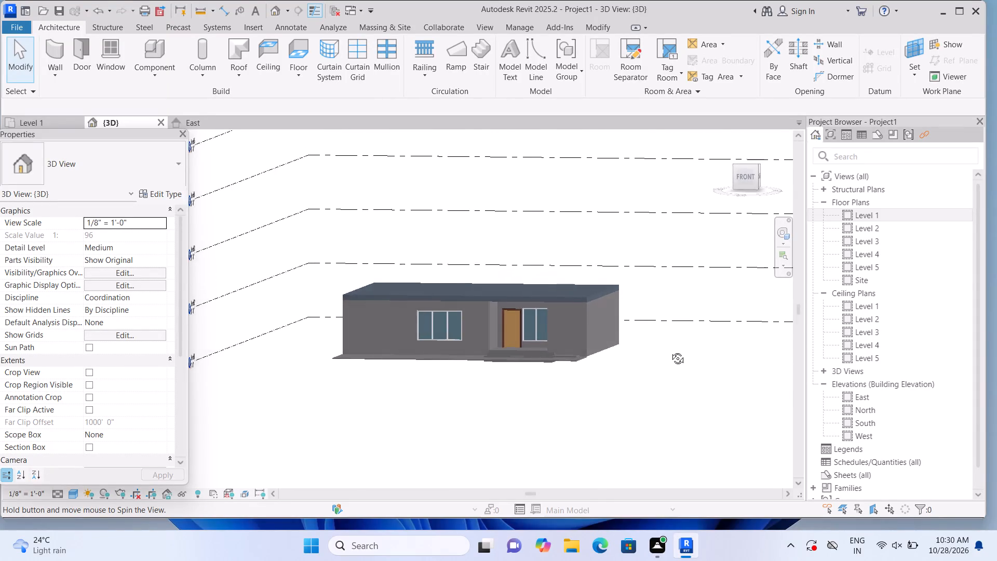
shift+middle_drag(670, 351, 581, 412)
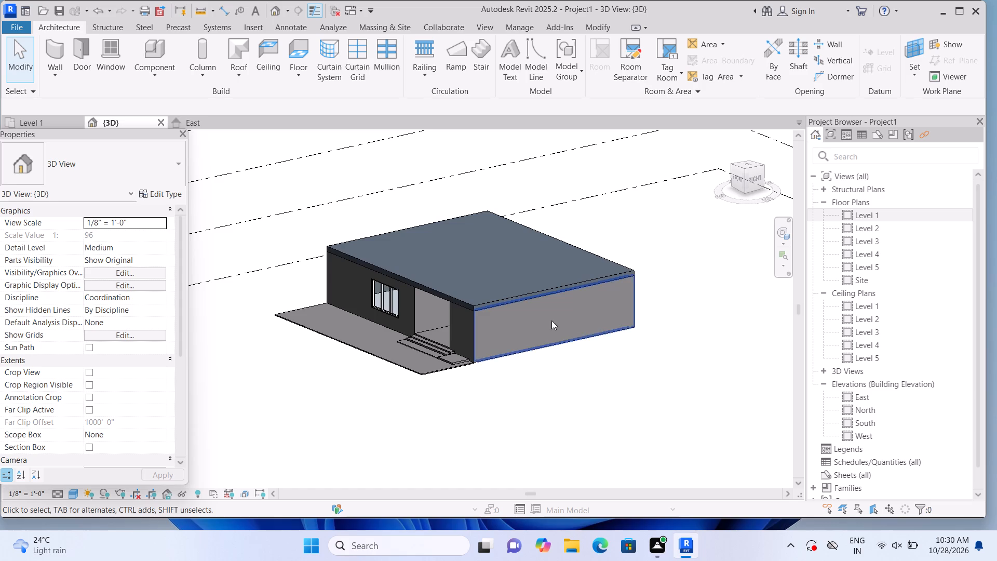
Open the Level 2 floor plan and frame the house outline.
double_click(847, 225)
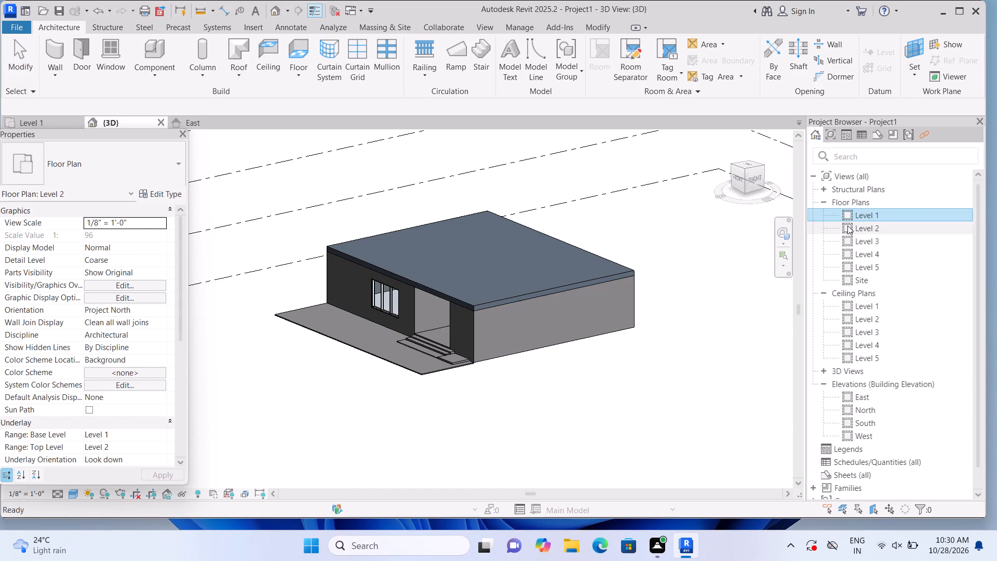
middle_drag(753, 318, 769, 299)
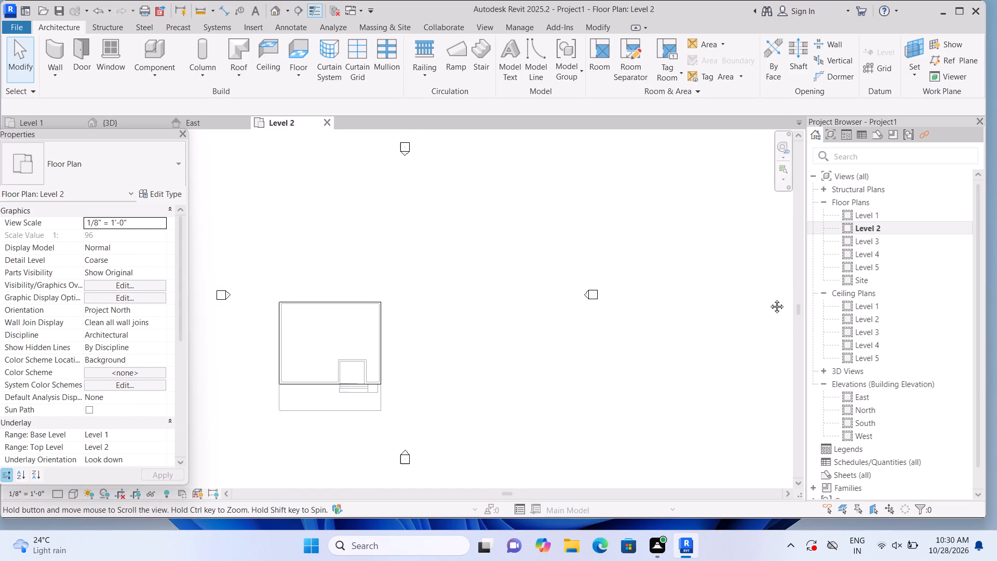
middle_drag(769, 299, 799, 268)
middle_drag(625, 367, 683, 355)
scroll(550, 286, up, 1)
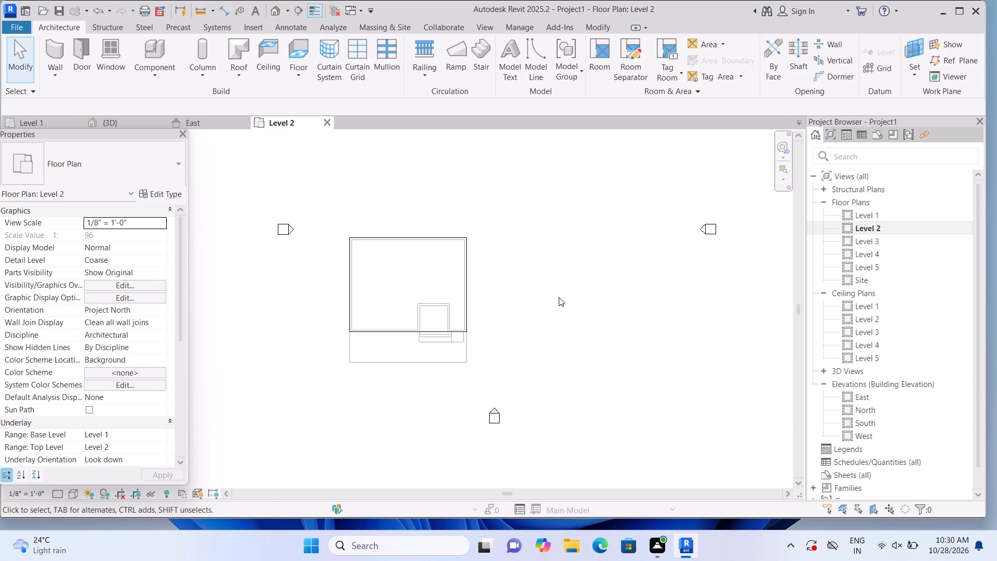
middle_drag(558, 298, 678, 320)
scroll(659, 318, up, 3)
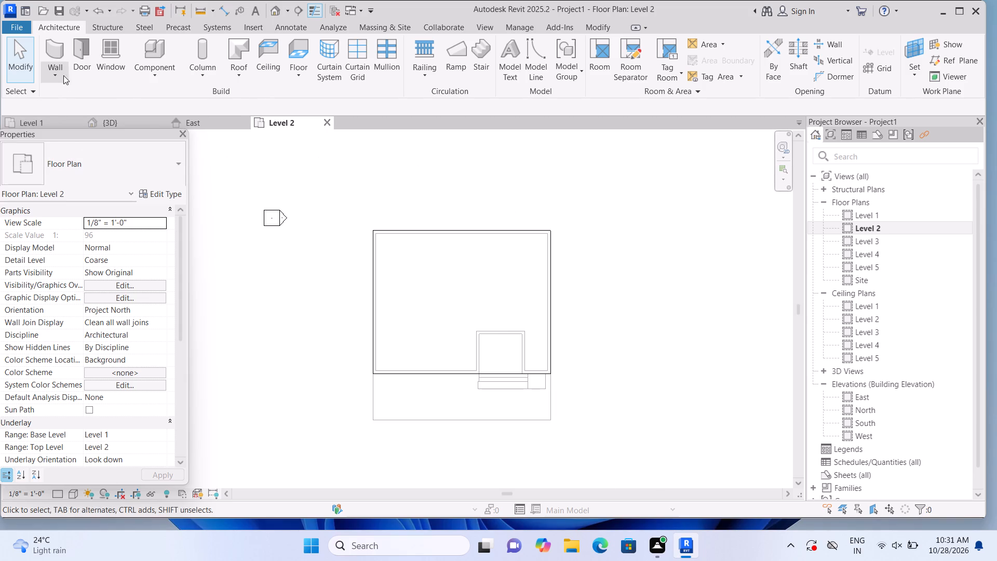
Start the Wall tool on Level 2 with the Basic Wall 9" type.
click(61, 57)
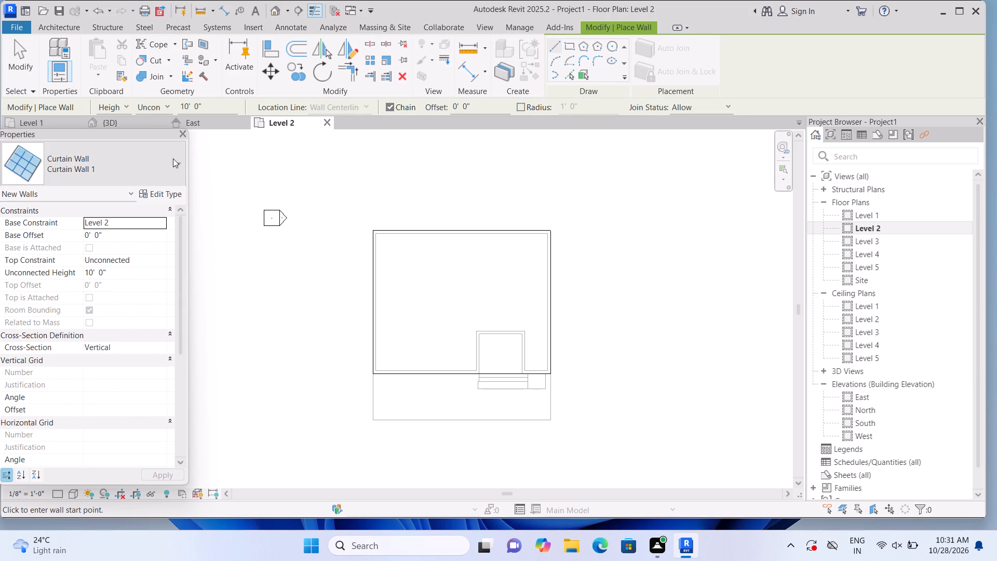
click(173, 158)
scroll(143, 283, up, 8)
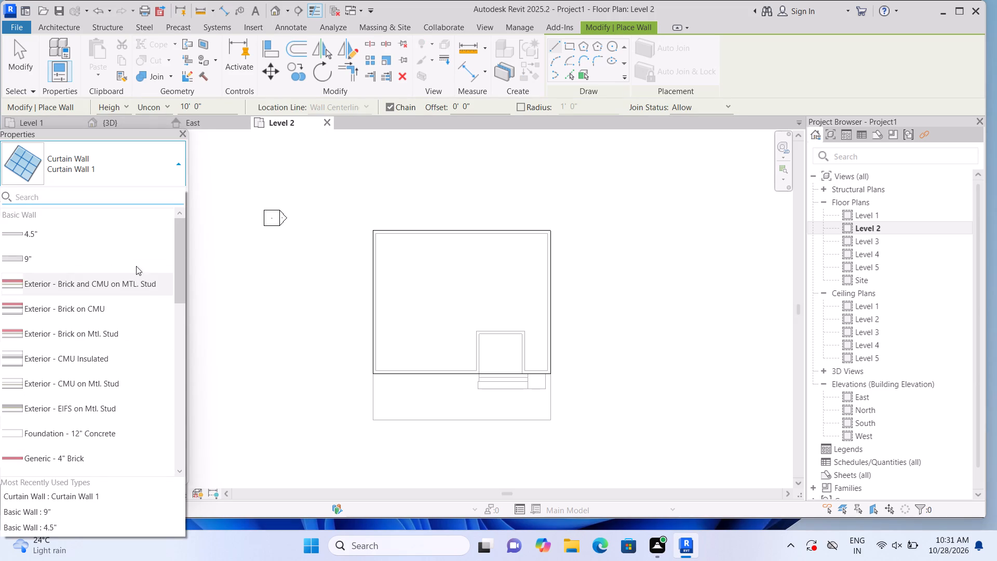
click(137, 253)
scroll(422, 272, up, 2)
middle_drag(431, 308, 434, 285)
scroll(432, 282, up, 1)
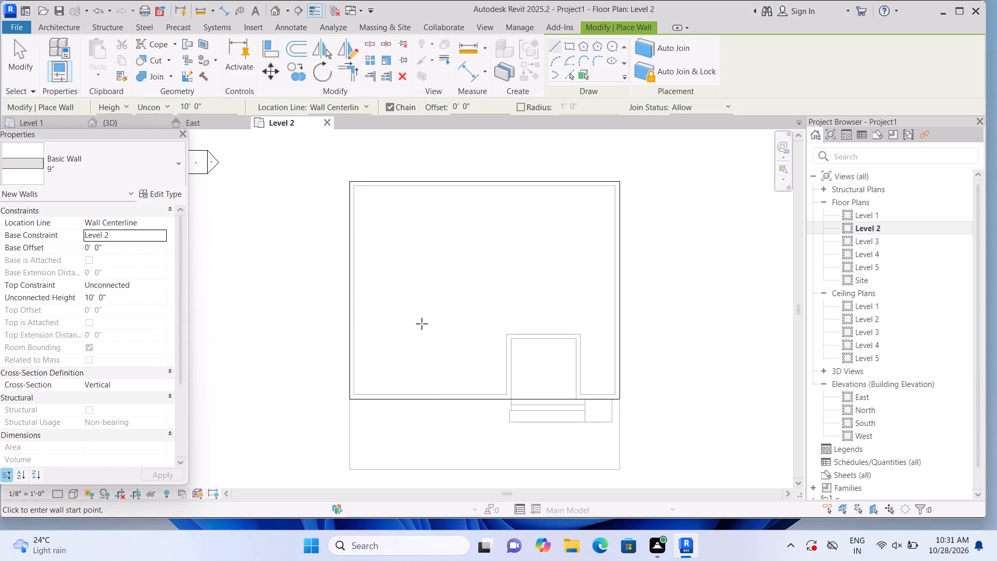
scroll(410, 339, up, 1)
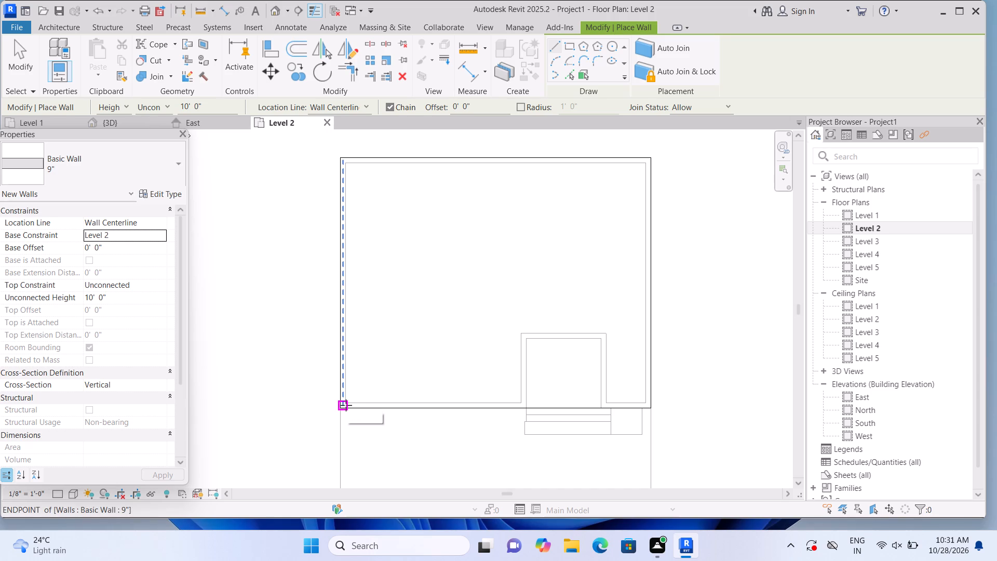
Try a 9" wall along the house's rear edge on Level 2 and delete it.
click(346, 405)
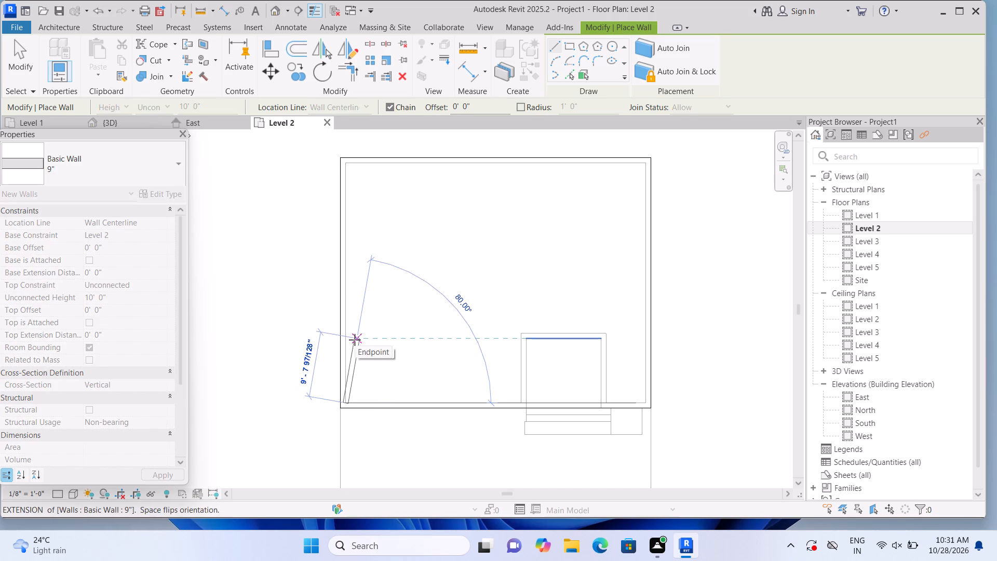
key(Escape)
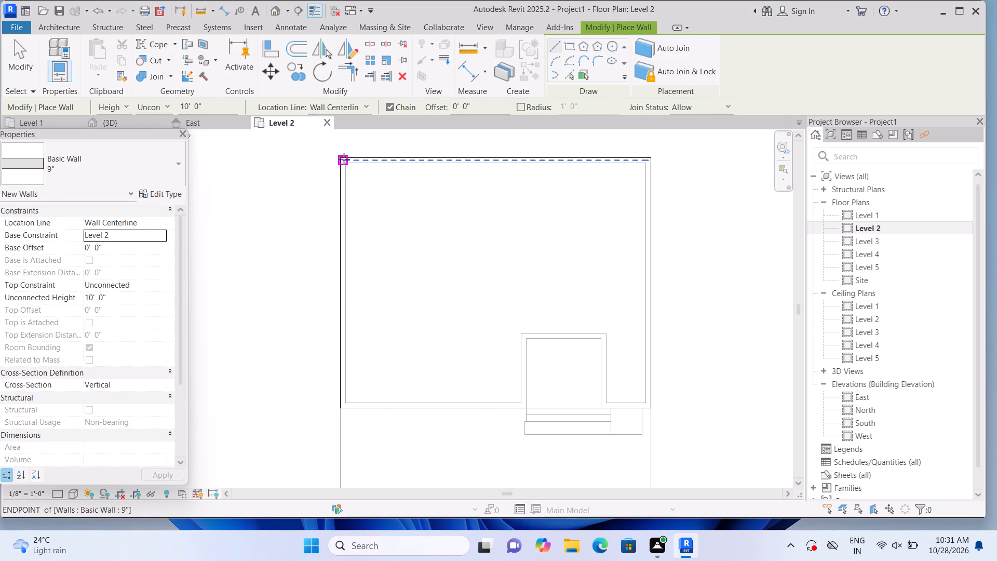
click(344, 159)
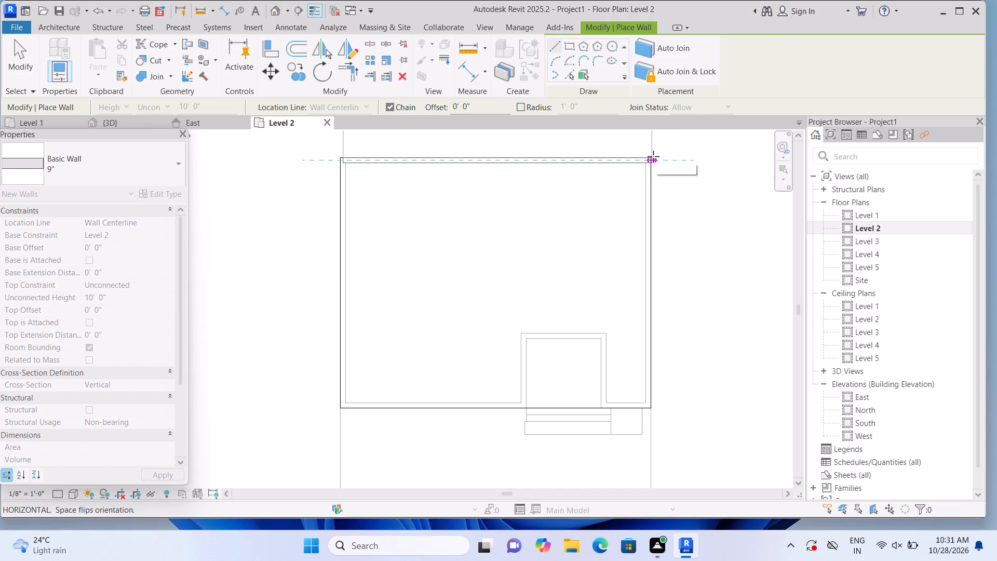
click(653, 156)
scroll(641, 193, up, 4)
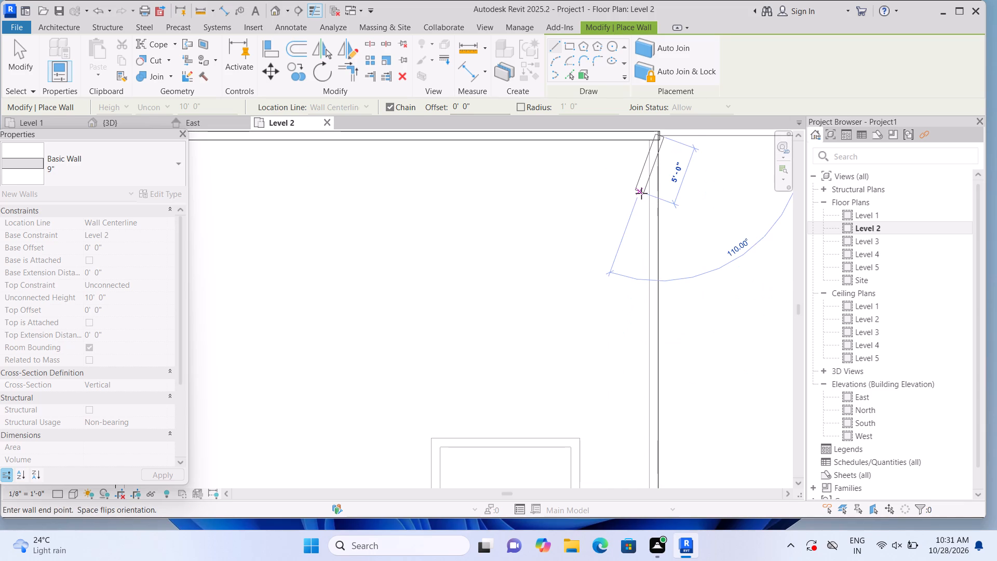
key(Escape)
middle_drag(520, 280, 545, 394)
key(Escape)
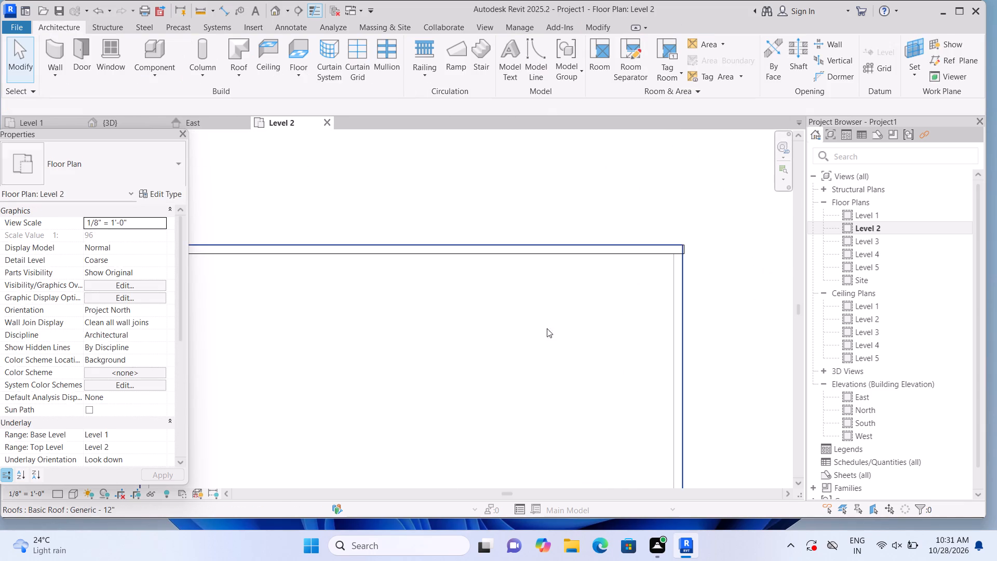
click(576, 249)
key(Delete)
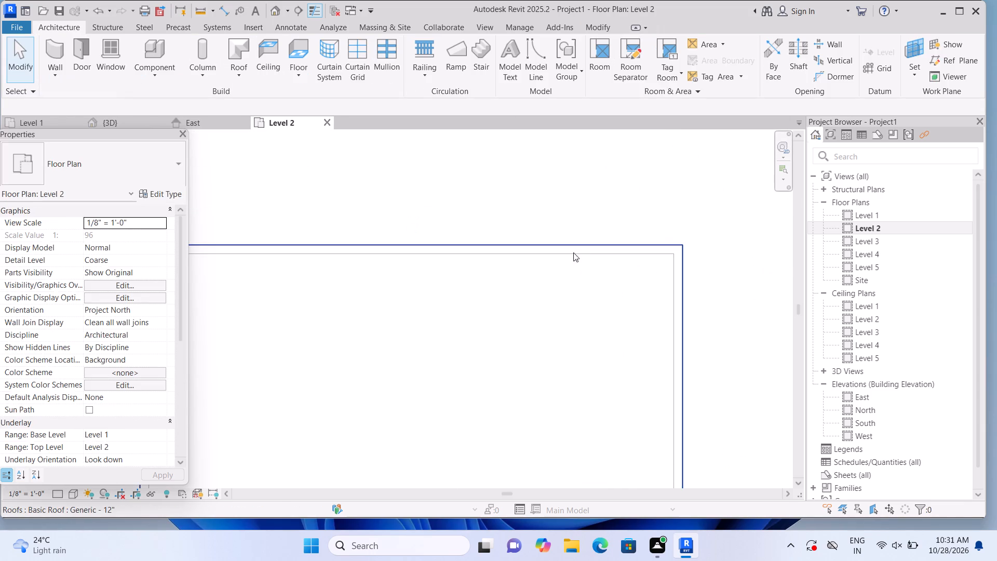
Draw a 9" wall on Level 2 along the house's rear edge, corner to corner, about 45' 4 1/2" long.
click(59, 54)
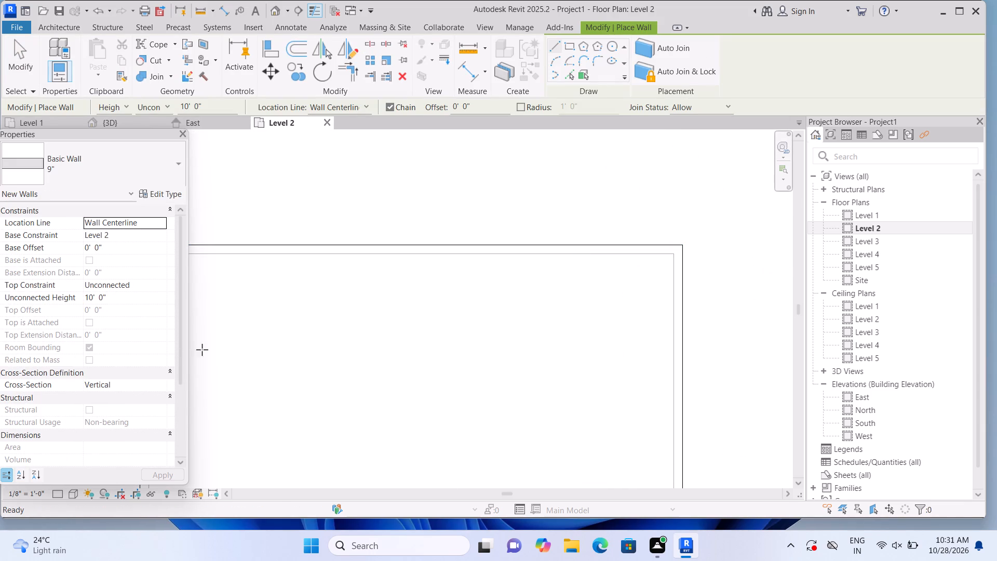
middle_drag(261, 336, 561, 377)
scroll(517, 341, up, 2)
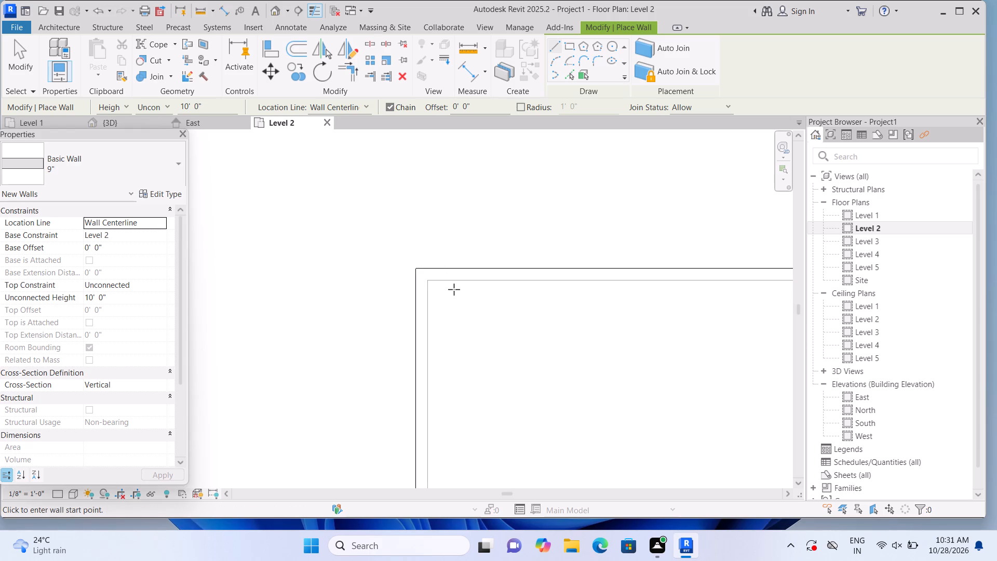
click(419, 275)
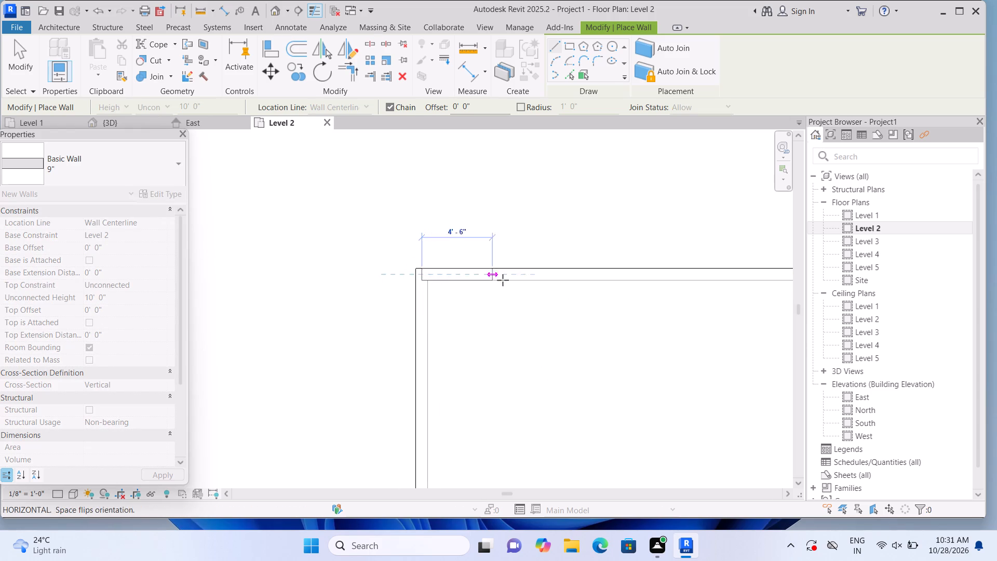
middle_drag(561, 282, 343, 273)
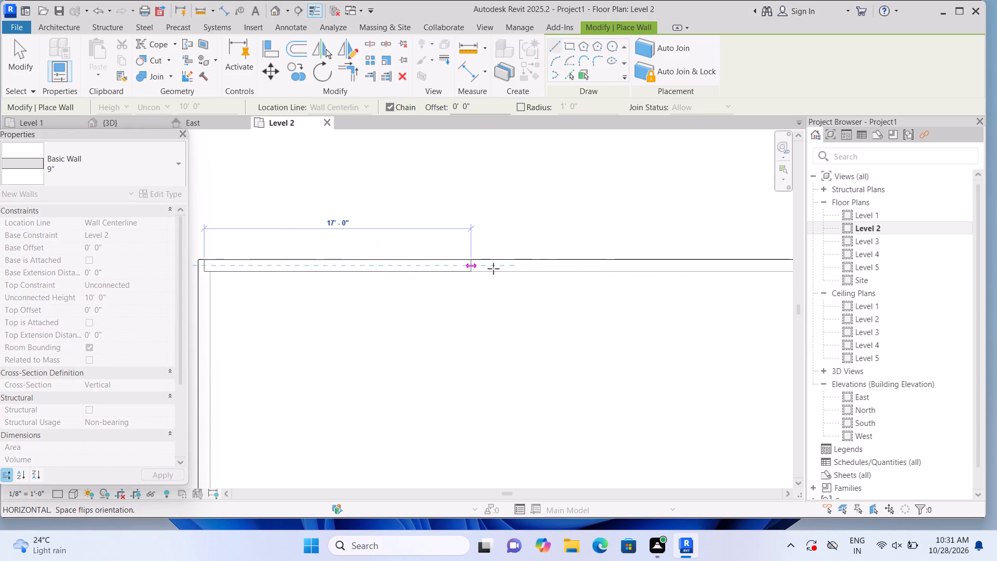
middle_drag(632, 270, 363, 283)
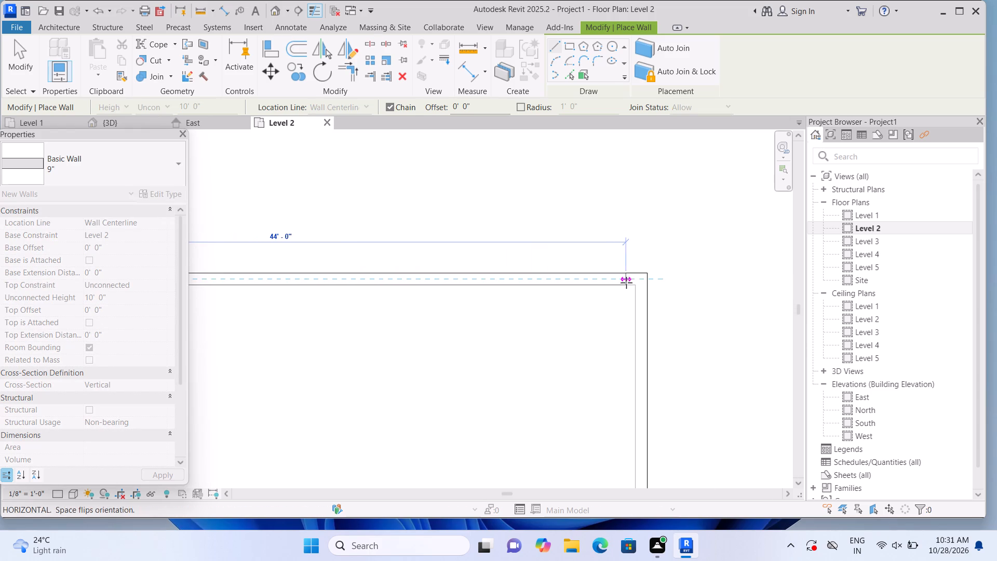
click(650, 279)
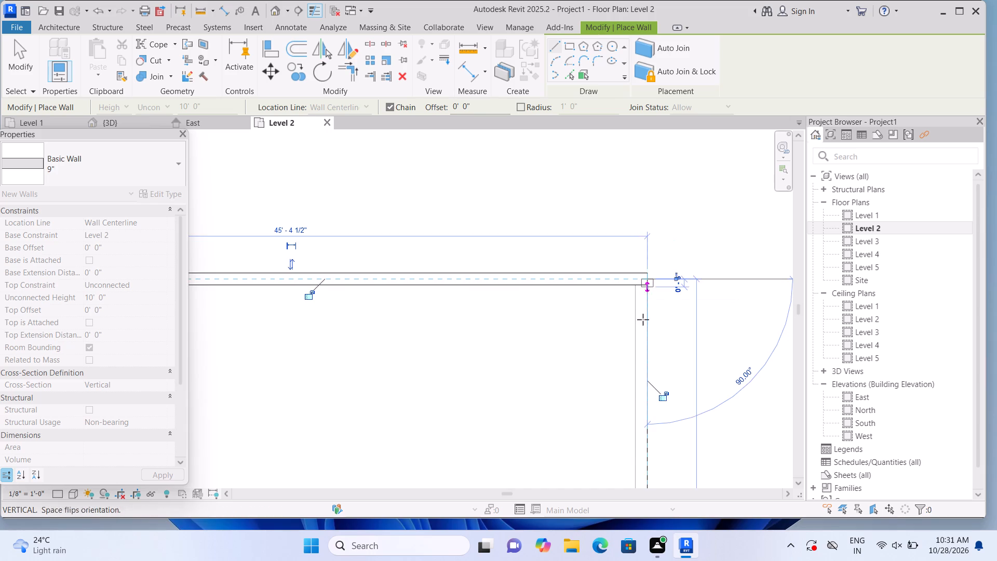
key(Escape)
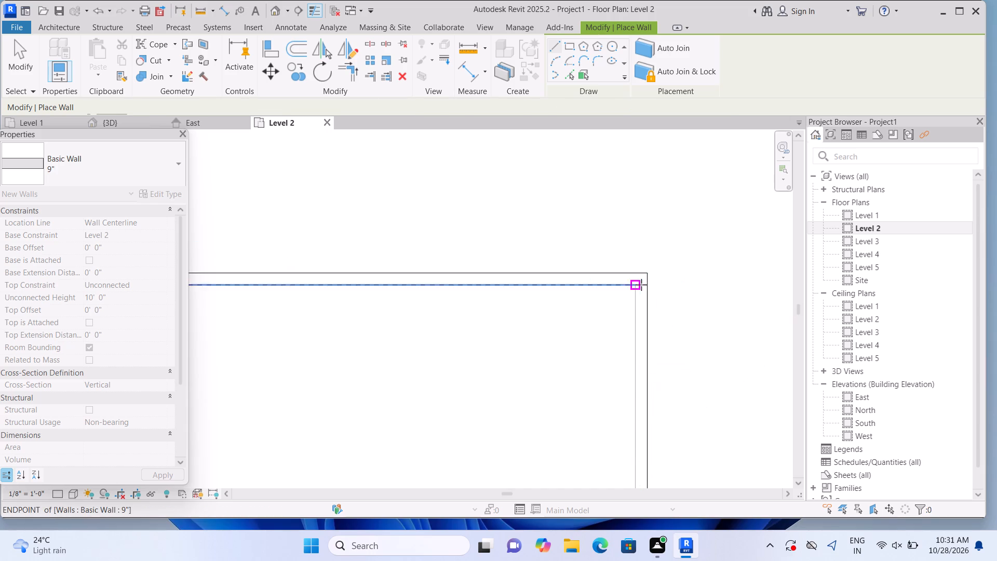
Draw a 9" wall on Level 2 along the house's east edge, from the rear corner to the front corner, about 36' 6" long.
click(640, 280)
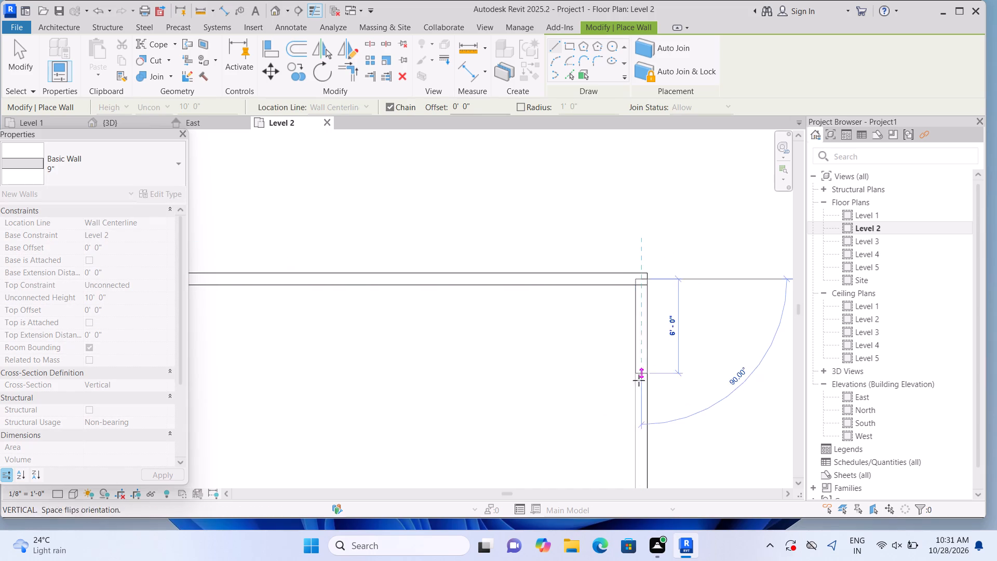
middle_drag(652, 388, 656, 176)
middle_drag(648, 359, 650, 337)
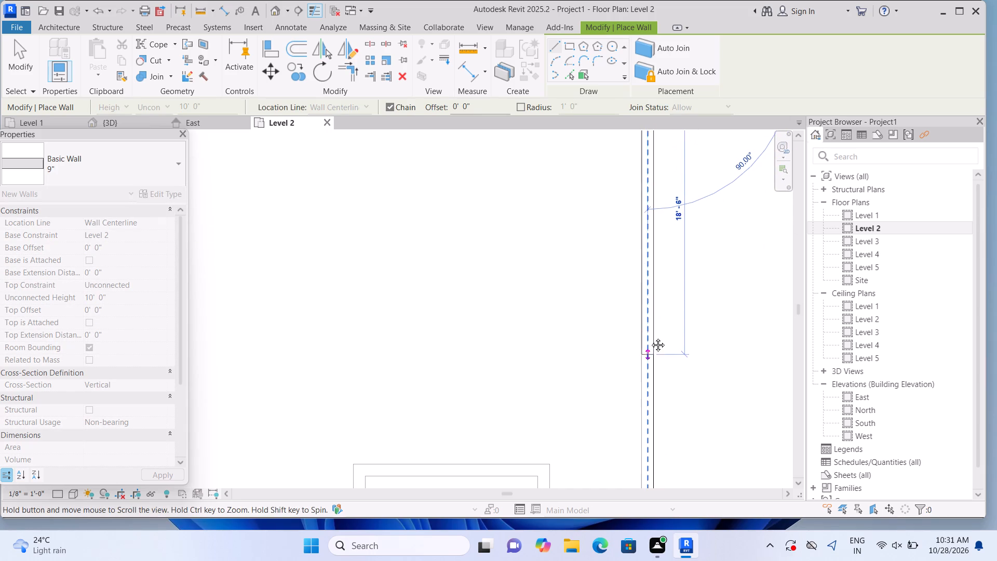
middle_drag(650, 337, 650, 179)
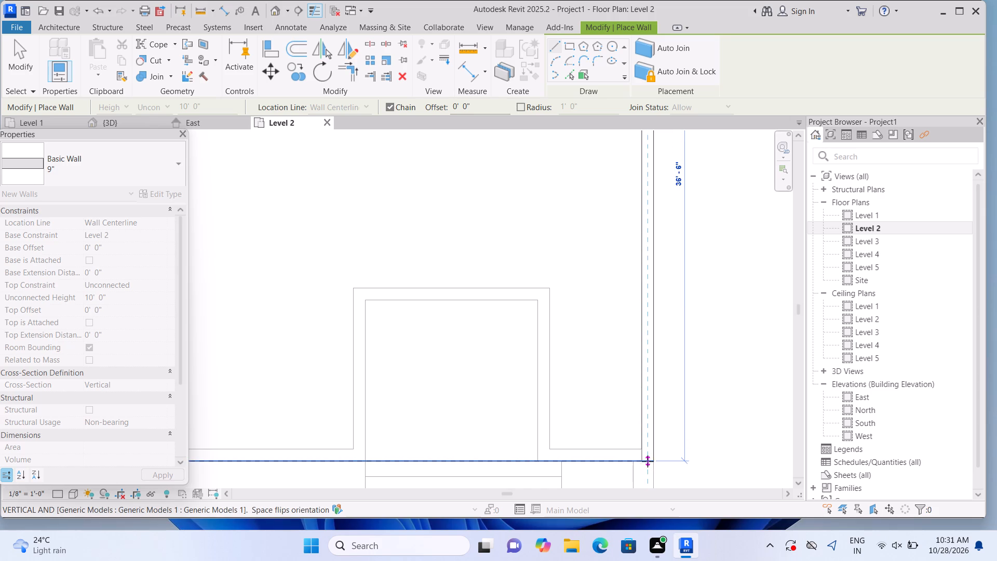
click(647, 460)
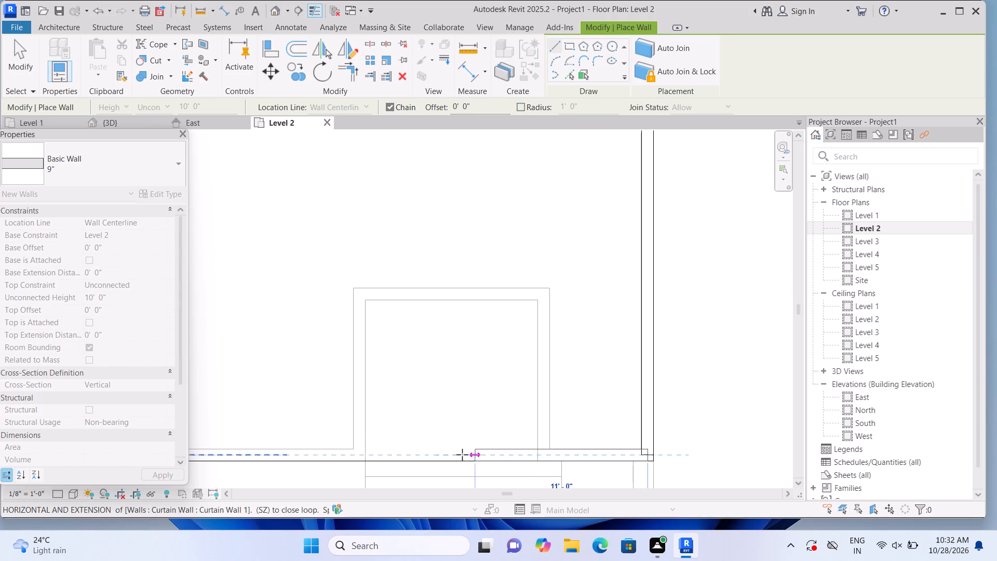
Draw a 9" wall on Level 2 along the house's front edge, from the east corner to the west corner.
middle_drag(260, 455, 538, 462)
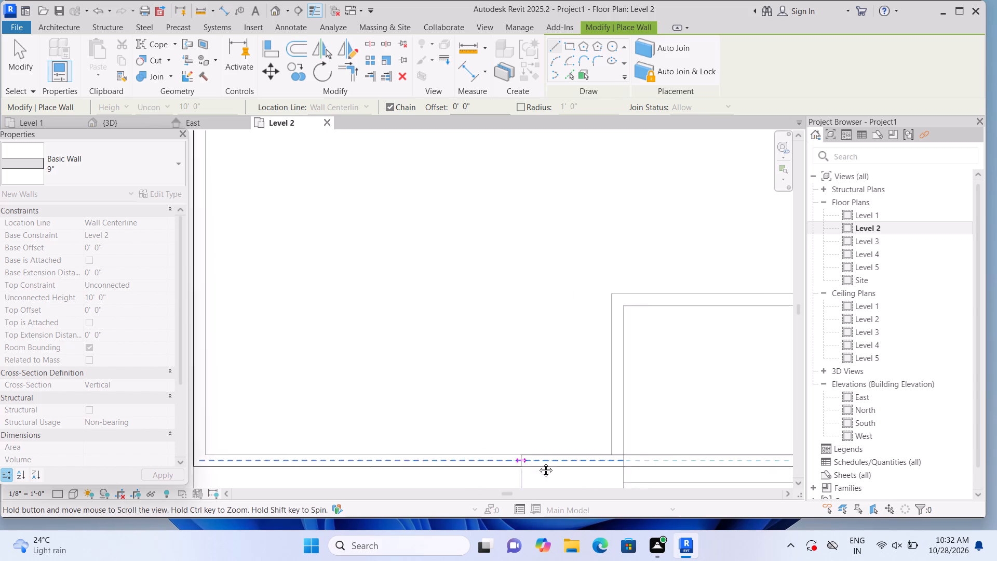
middle_drag(538, 462, 563, 462)
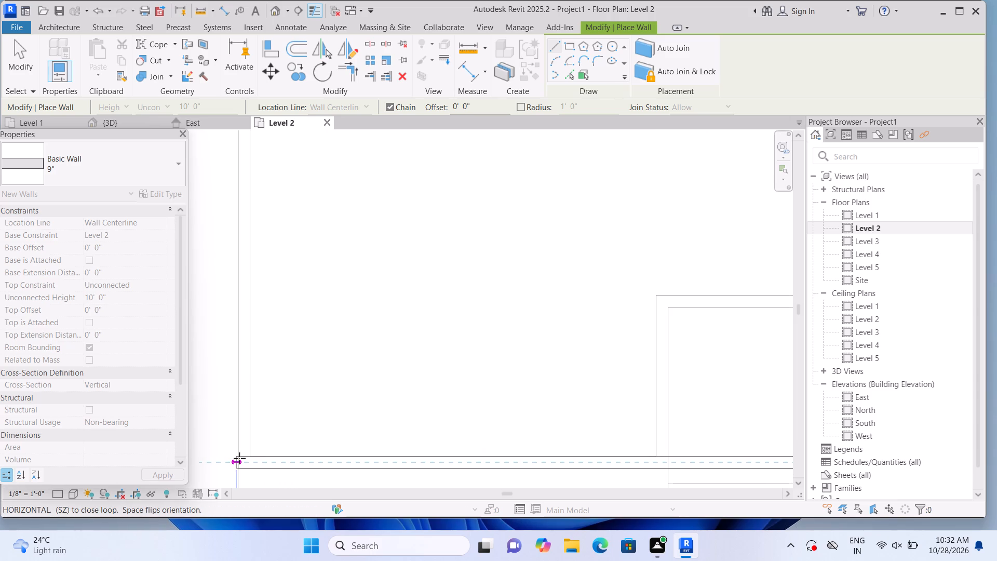
click(245, 459)
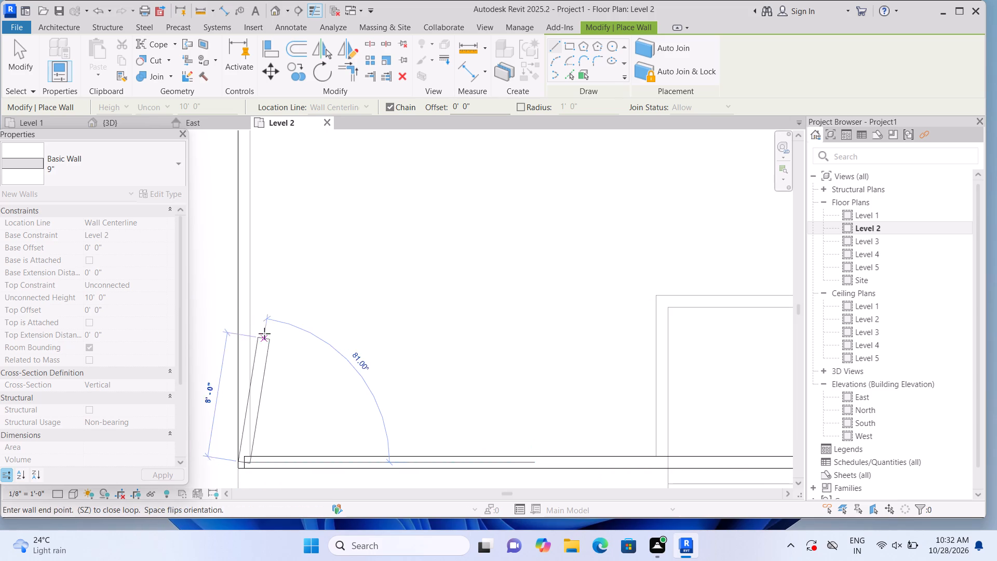
Draw a 9" wall on Level 2 along the house's west edge to the rear corner, closing the perimeter, and end the chain.
middle_drag(251, 213, 208, 486)
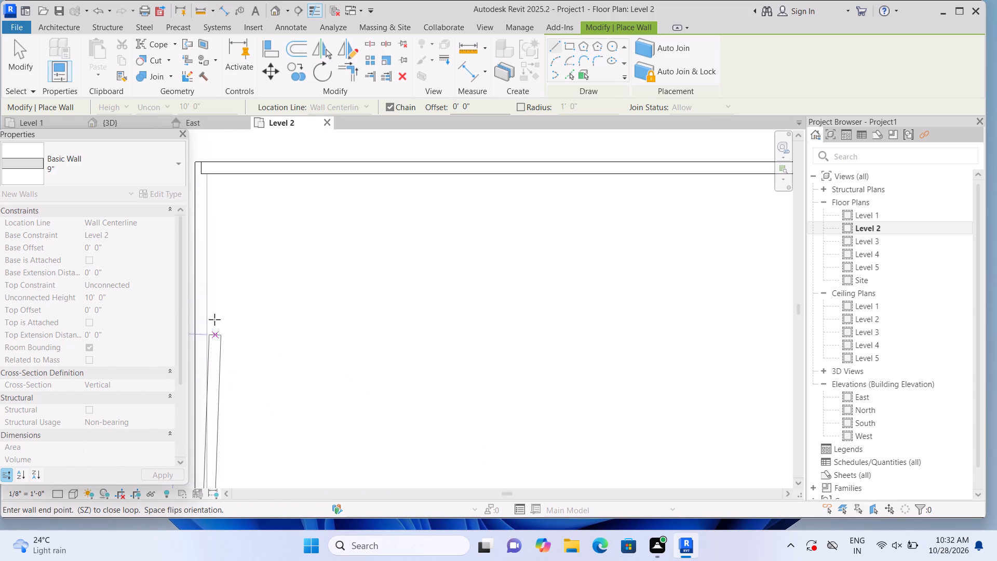
middle_drag(216, 297, 334, 328)
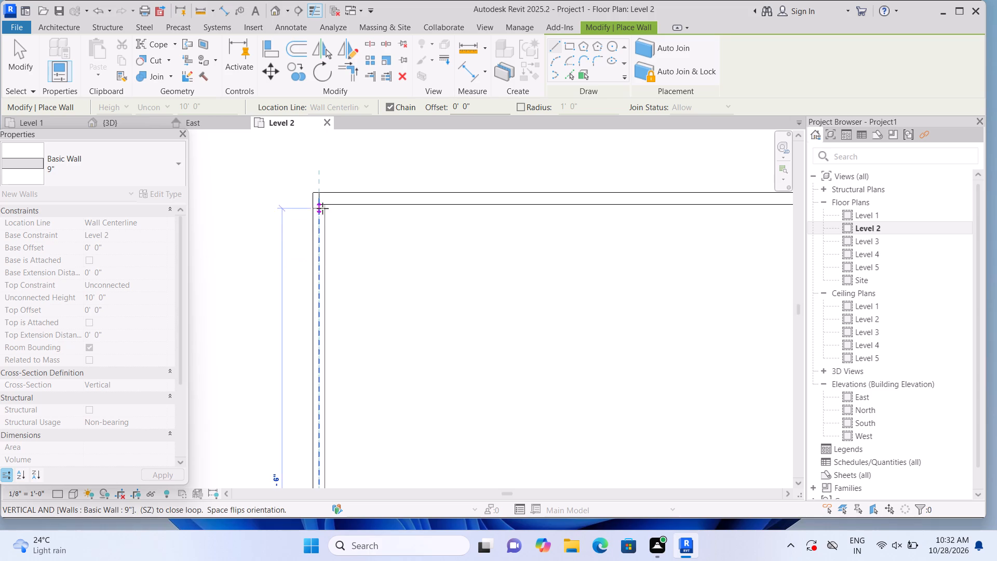
click(322, 199)
key(Escape)
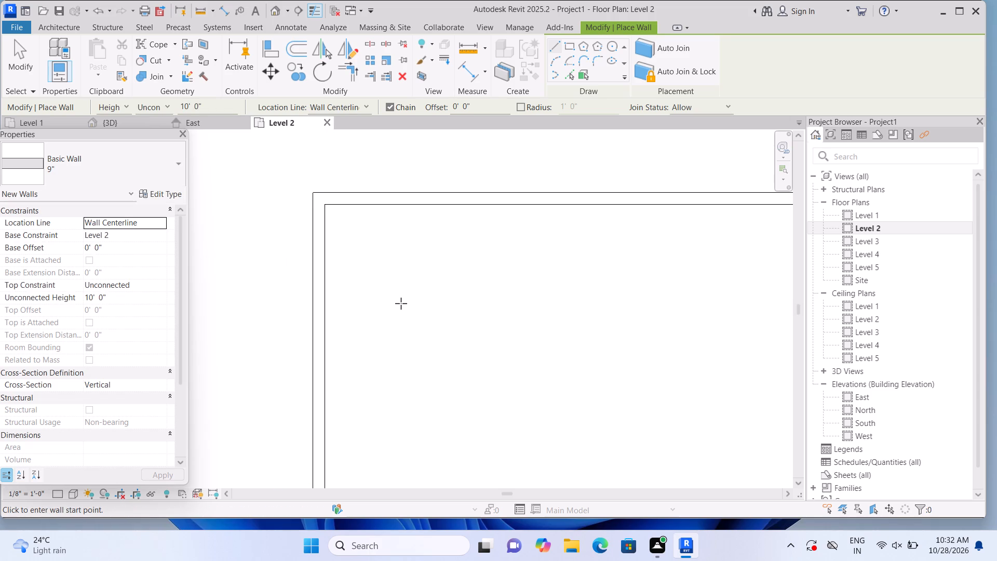
Examine the Level 2 wall perimeter in plan and in the default 3D view, including the front entrance side.
scroll(401, 303, down, 5)
middle_drag(420, 348, 366, 251)
scroll(364, 246, down, 2)
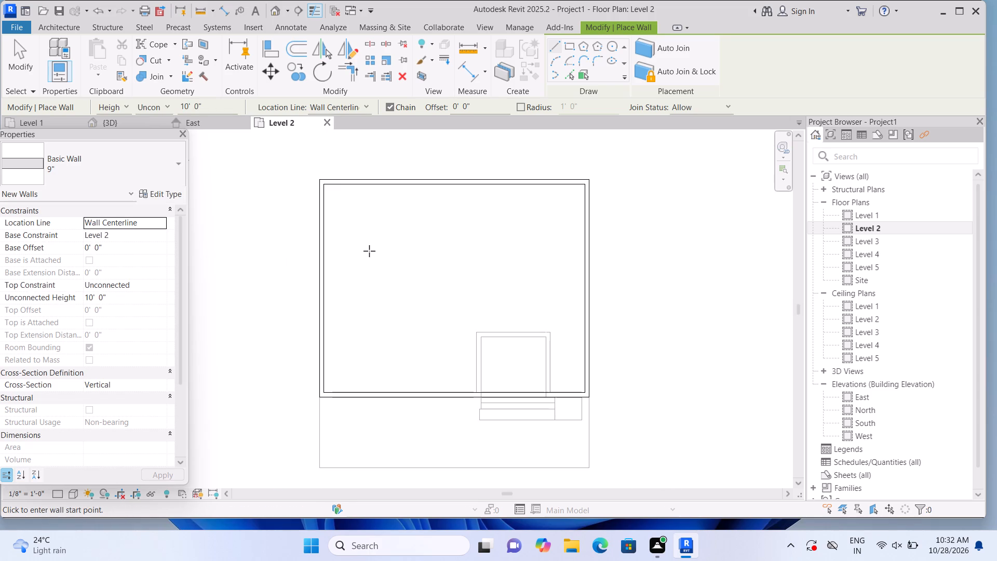
scroll(409, 353, up, 1)
scroll(506, 432, up, 2)
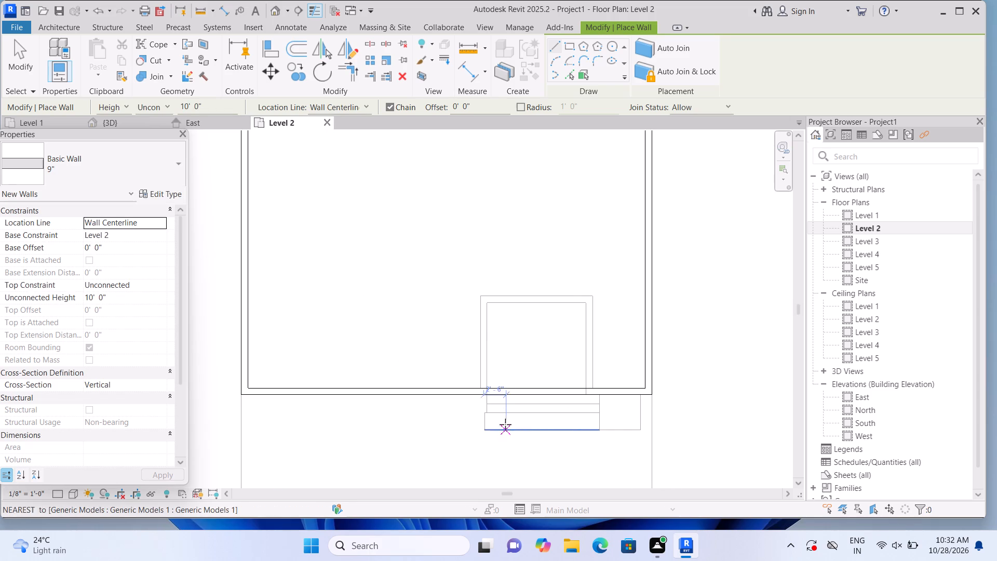
click(277, 9)
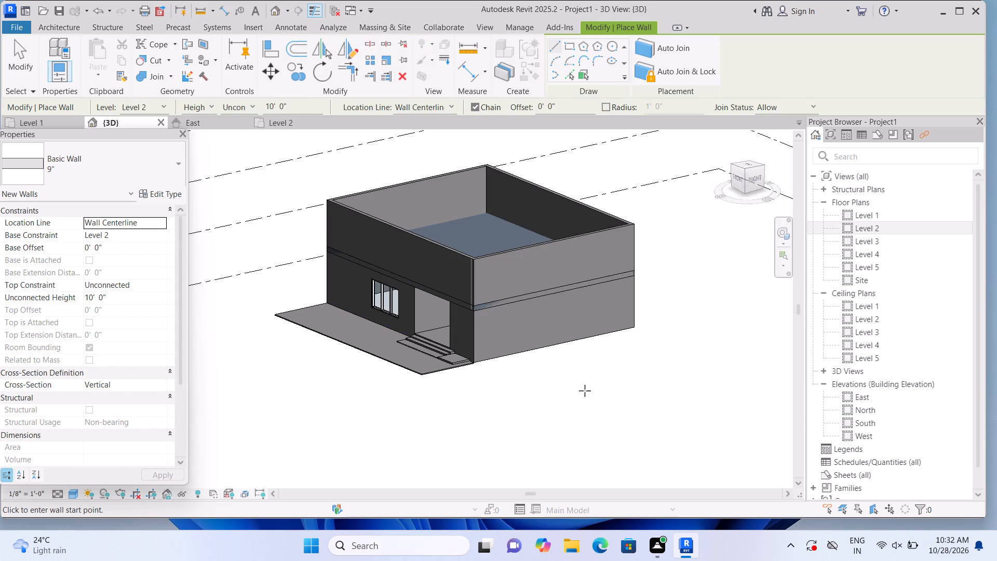
scroll(565, 389, up, 4)
middle_drag(551, 394, 671, 441)
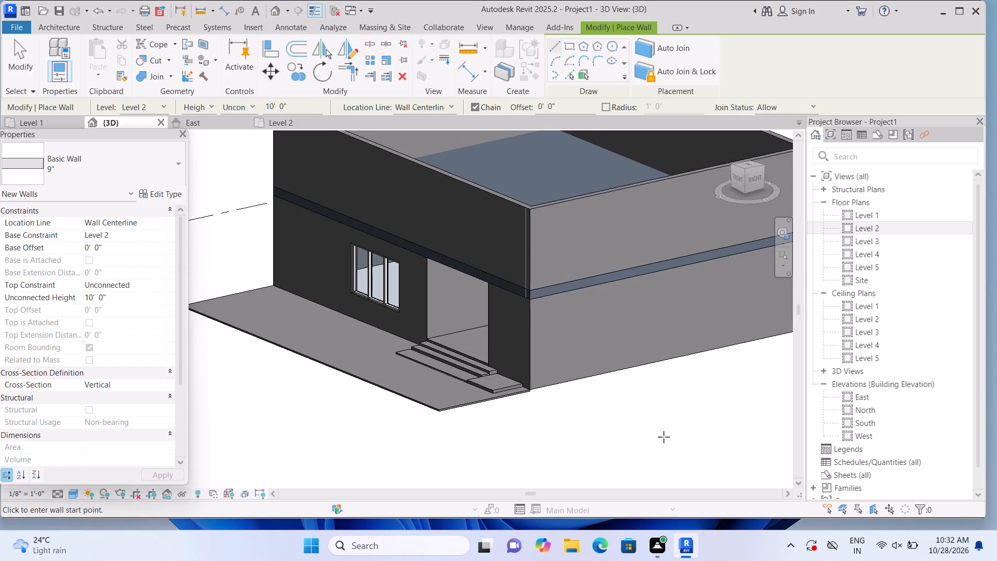
scroll(662, 437, down, 3)
middle_drag(674, 426, 599, 423)
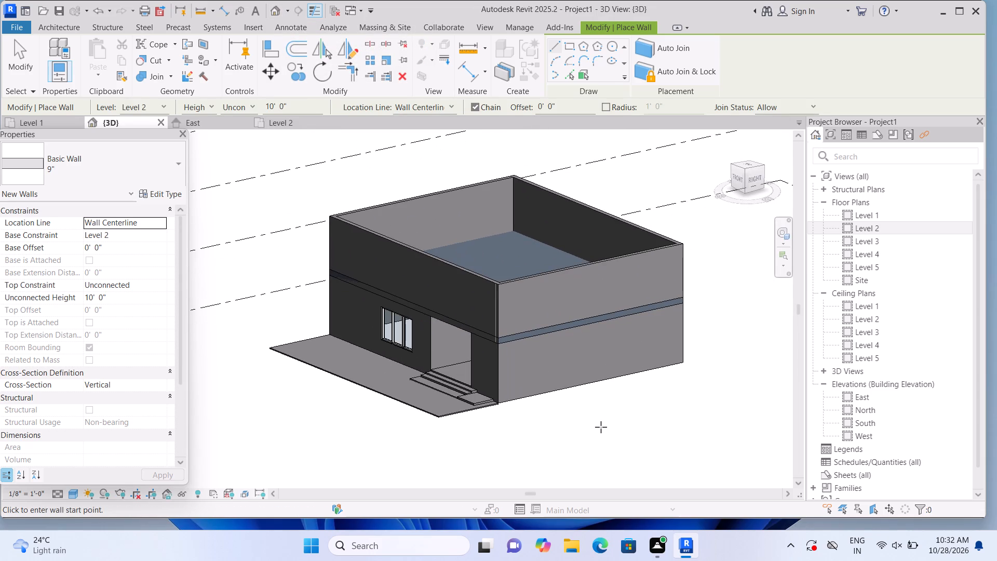
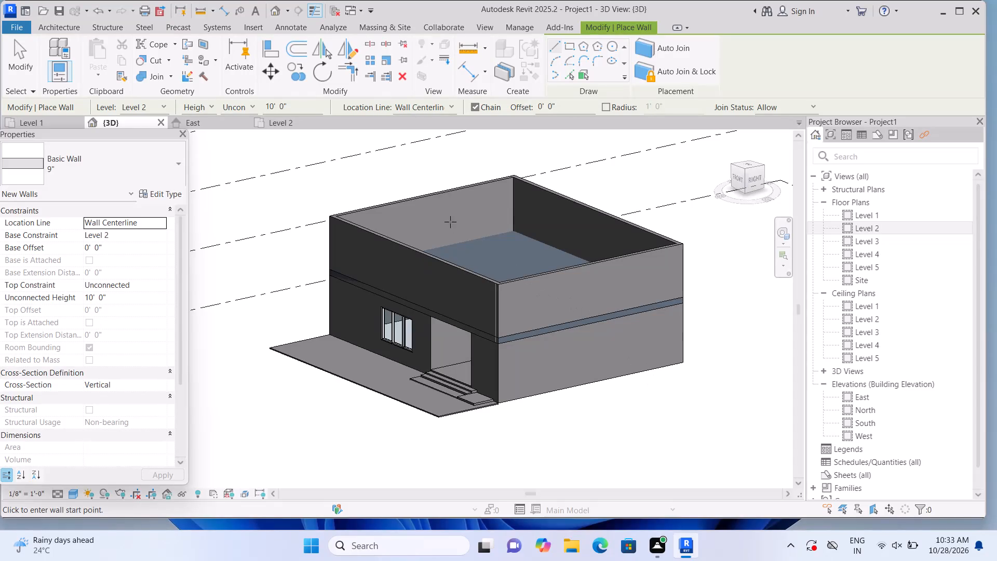
Leave wall placement and switch from the 3D view to the Level 2 floor plan.
click(844, 226)
click(844, 226)
double_click(847, 226)
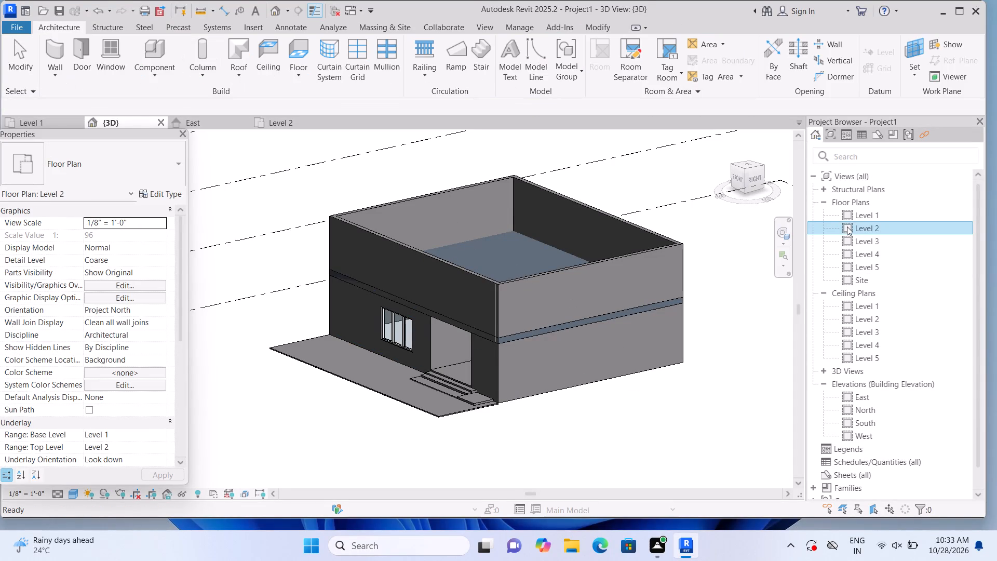
scroll(714, 331, down, 3)
middle_drag(712, 335, 677, 343)
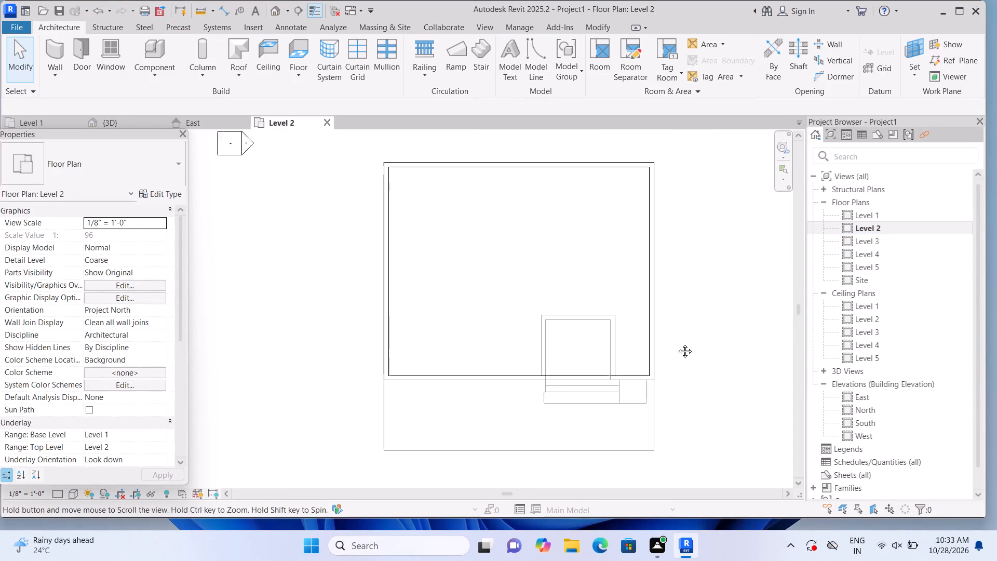
middle_drag(677, 343, 664, 342)
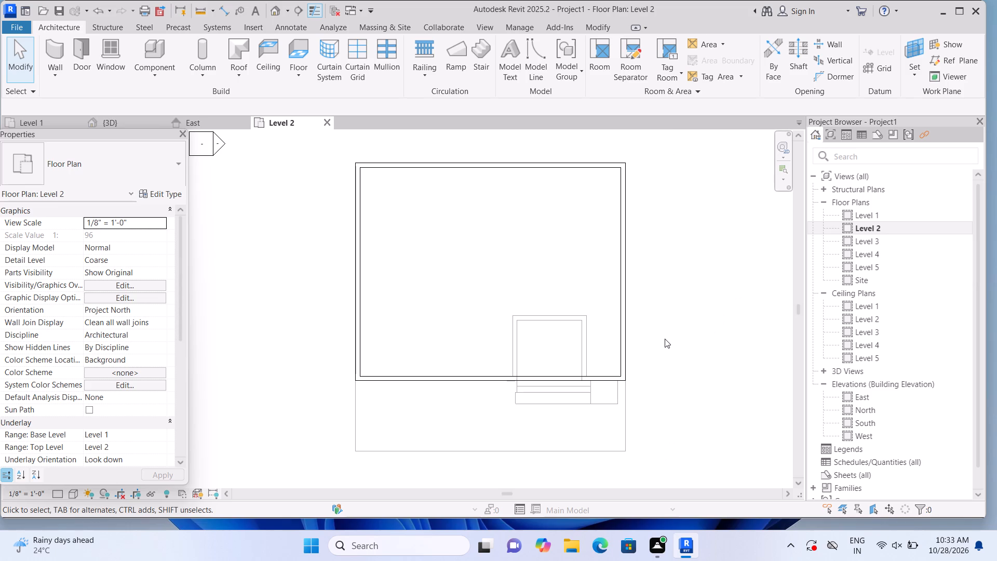
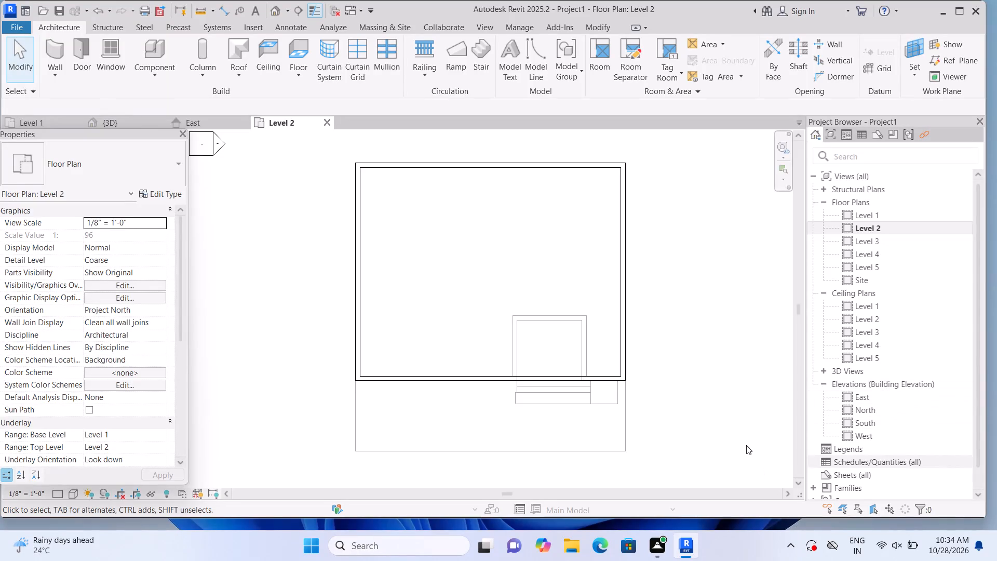
Draw a Curtain Wall 1 segment about 7'-6" long on Level 2 along the front wall's centerline above the entrance.
click(65, 55)
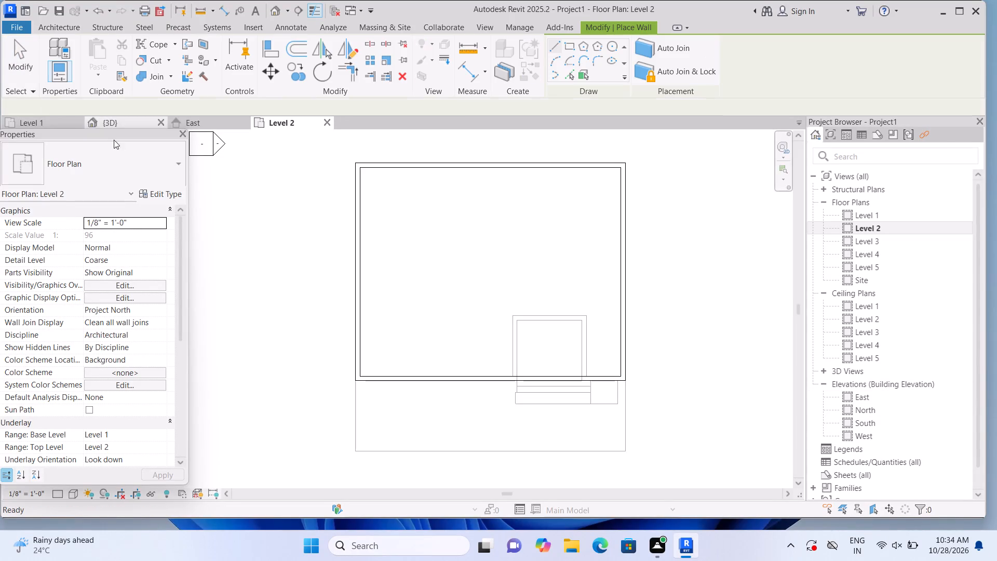
click(169, 170)
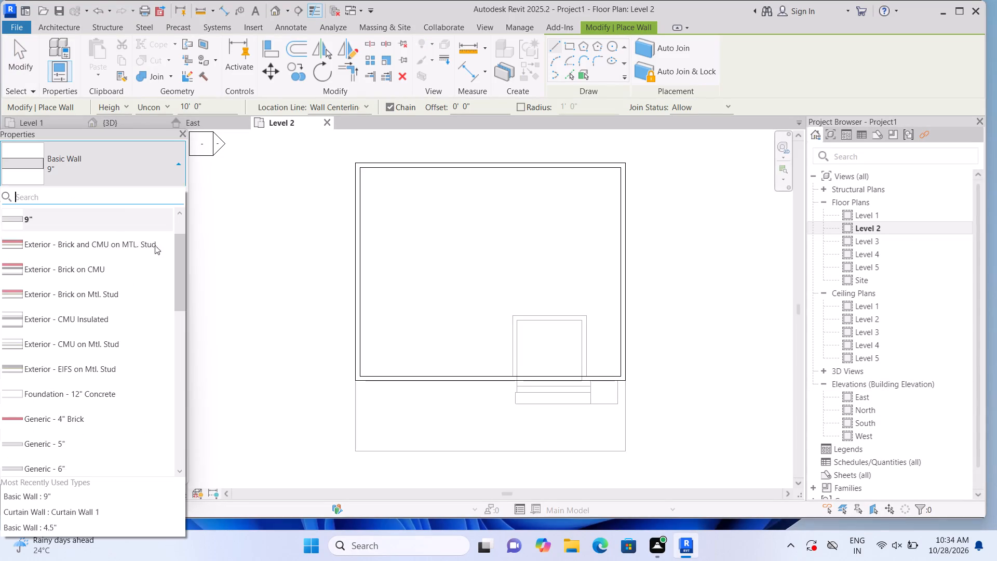
scroll(145, 299, down, 10)
click(132, 354)
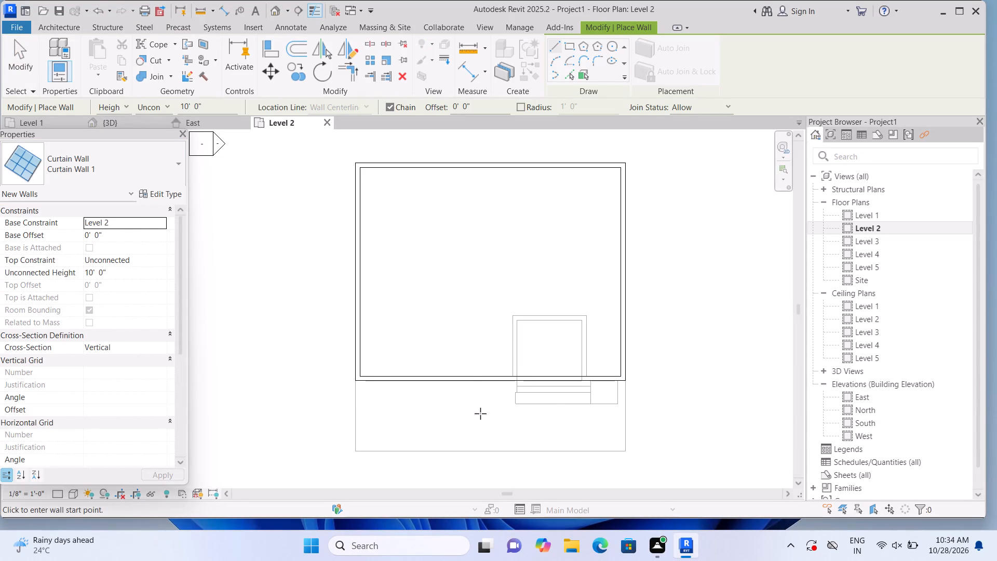
click(529, 379)
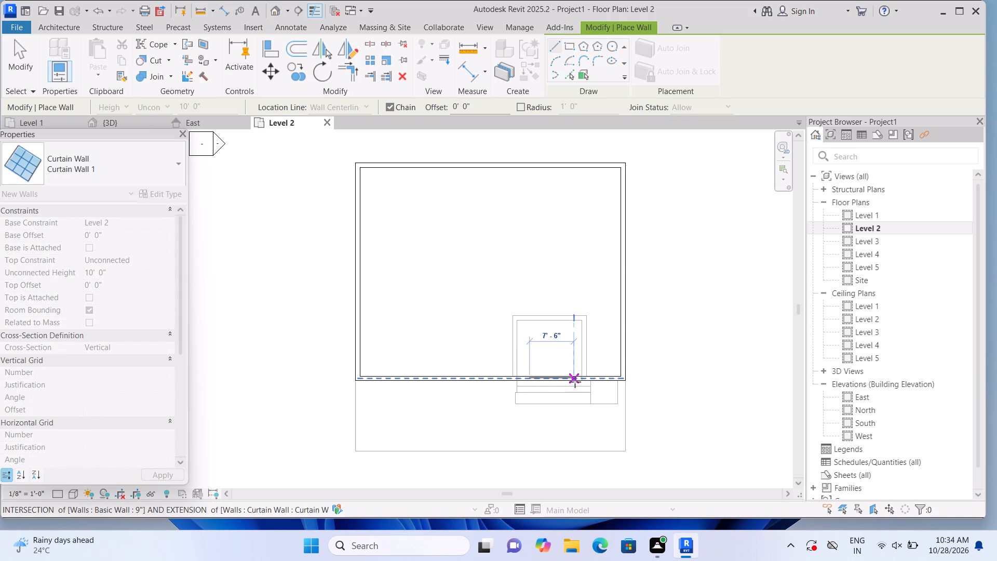
scroll(575, 382, up, 6)
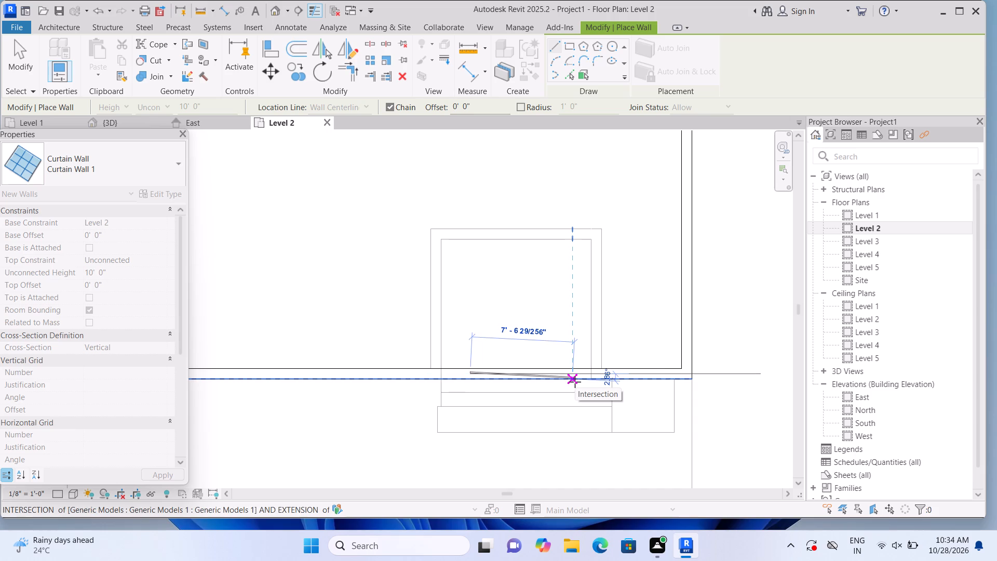
click(571, 373)
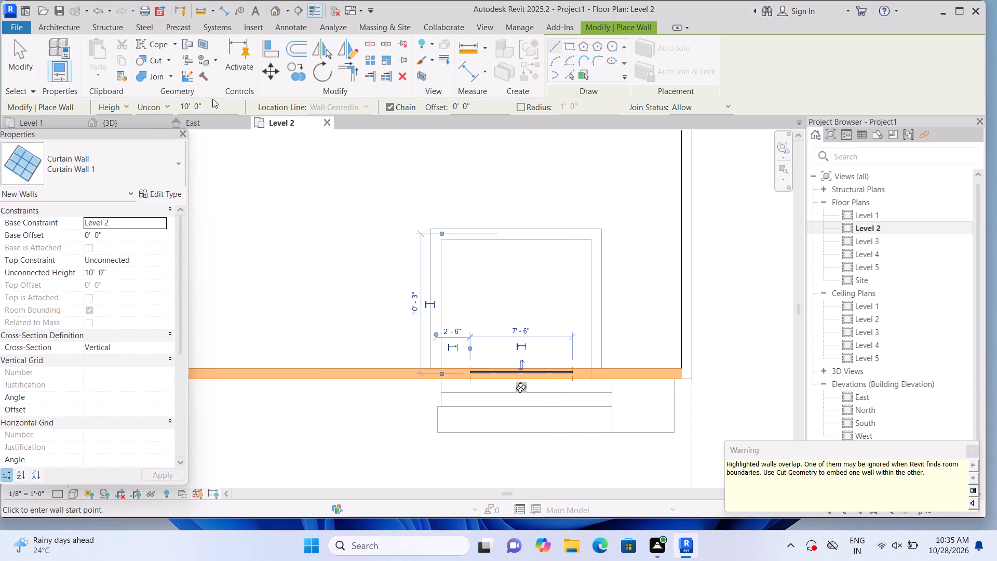
Use Cut Geometry to embed the curtain wall above the entrance in the Level 2 front 9" wall.
click(171, 59)
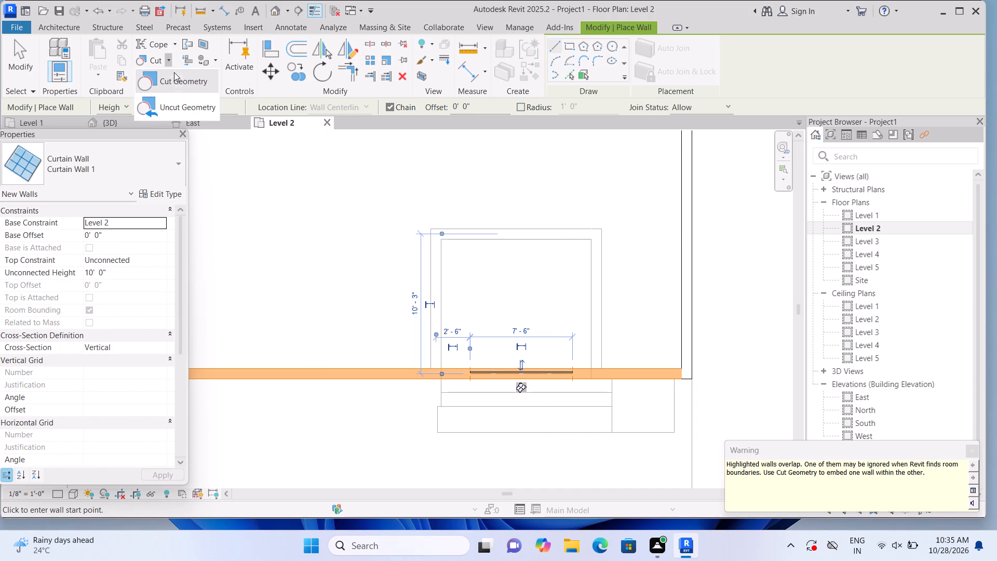
click(176, 79)
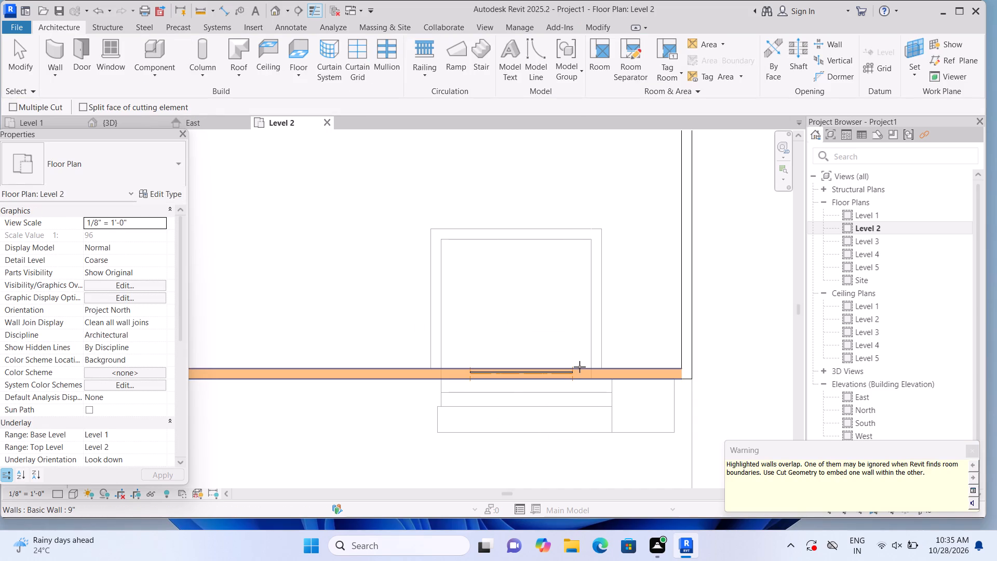
click(580, 374)
click(546, 370)
scroll(547, 365, down, 2)
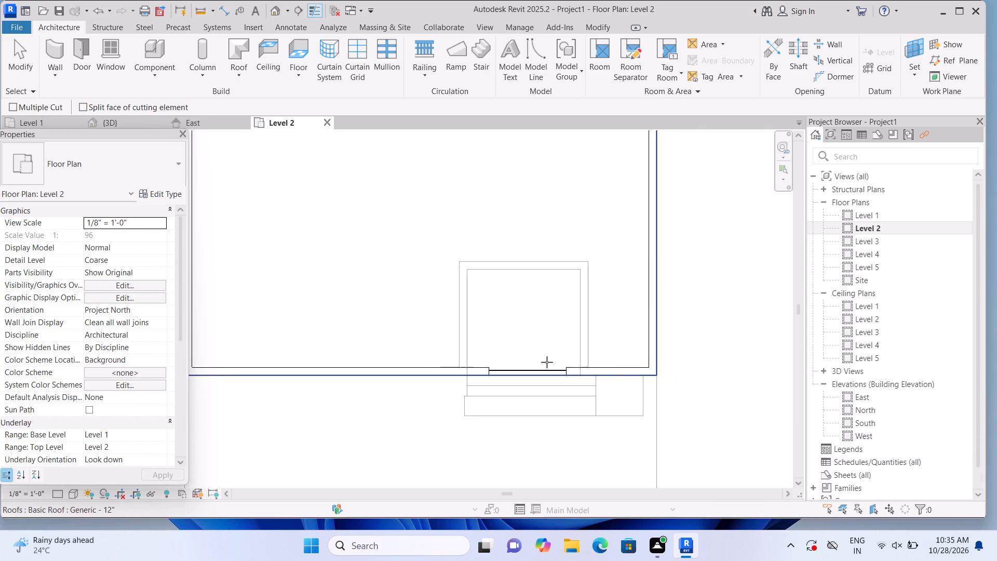
scroll(543, 364, down, 2)
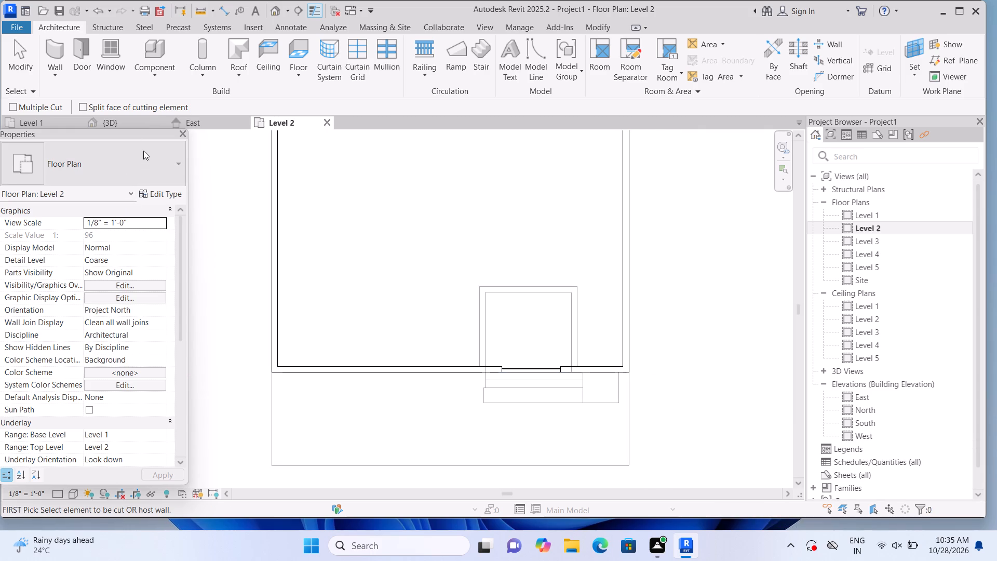
Draw a second curtain wall 9'-0" long westward from the Level 2 front wall's midpoint and cut the host wall with it.
click(62, 54)
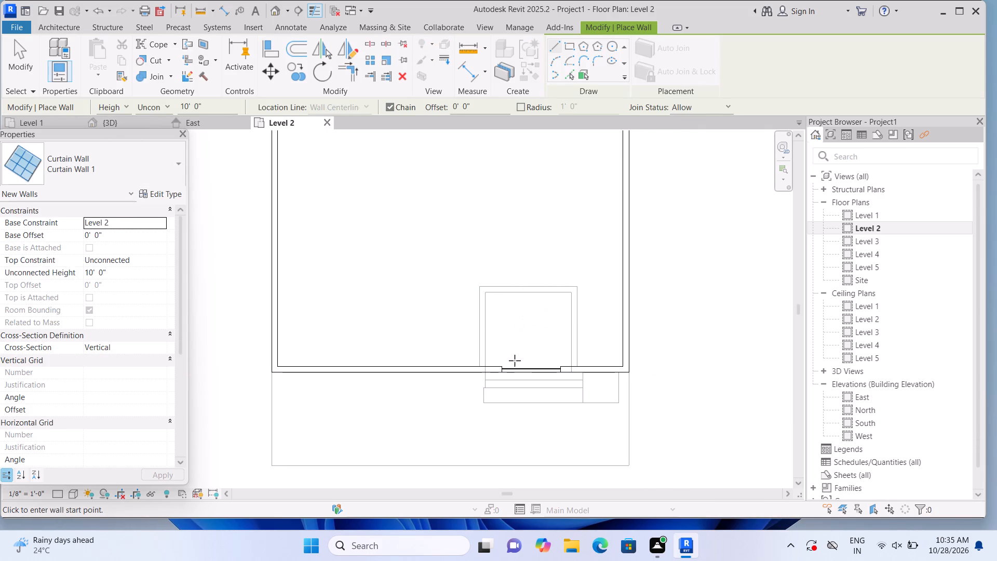
click(452, 370)
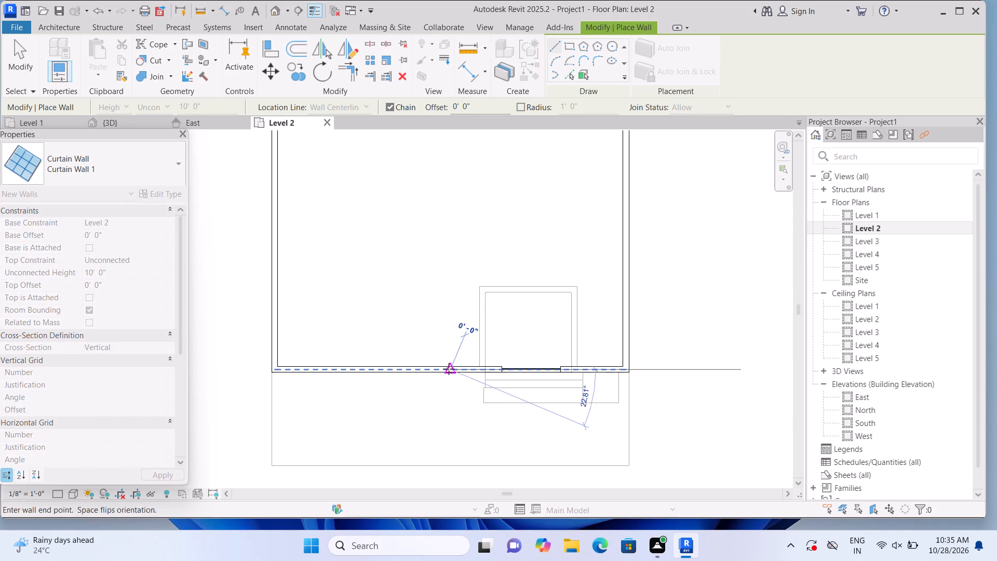
click(386, 368)
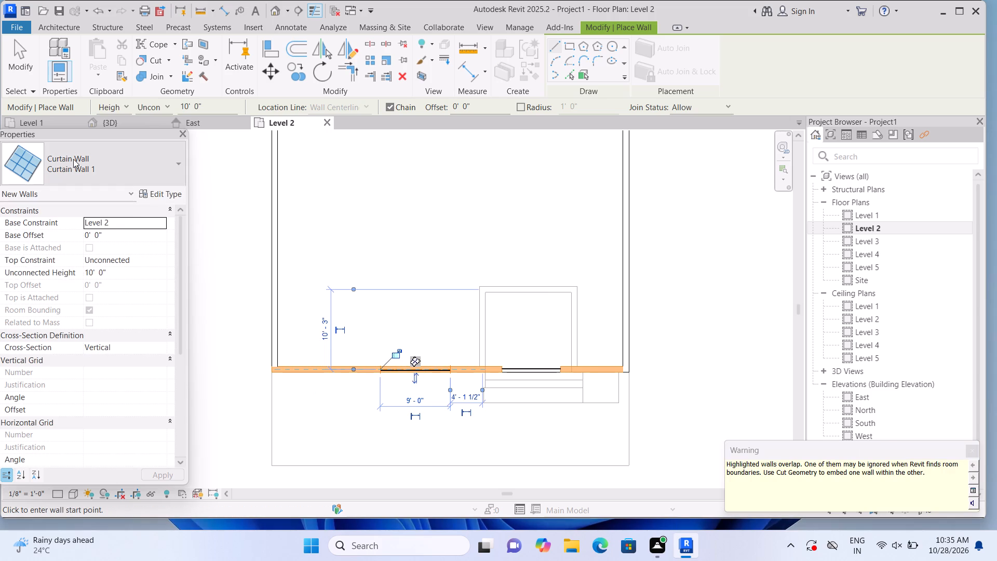
click(166, 61)
click(174, 86)
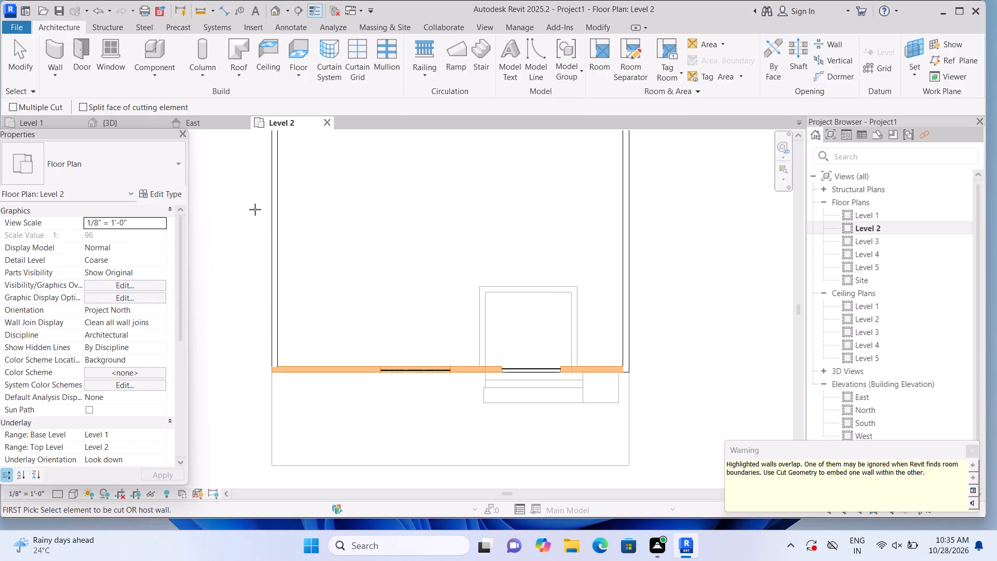
click(356, 365)
click(411, 368)
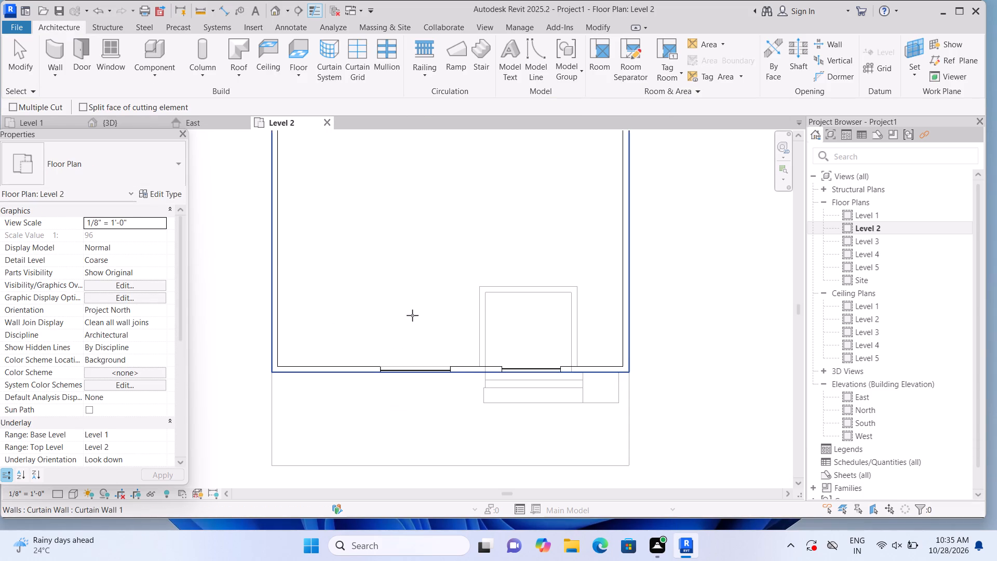
In the 3D view, reshape the curtain wall above the entrance to a base offset of about 1'-6" and height of about 7'-9".
click(274, 11)
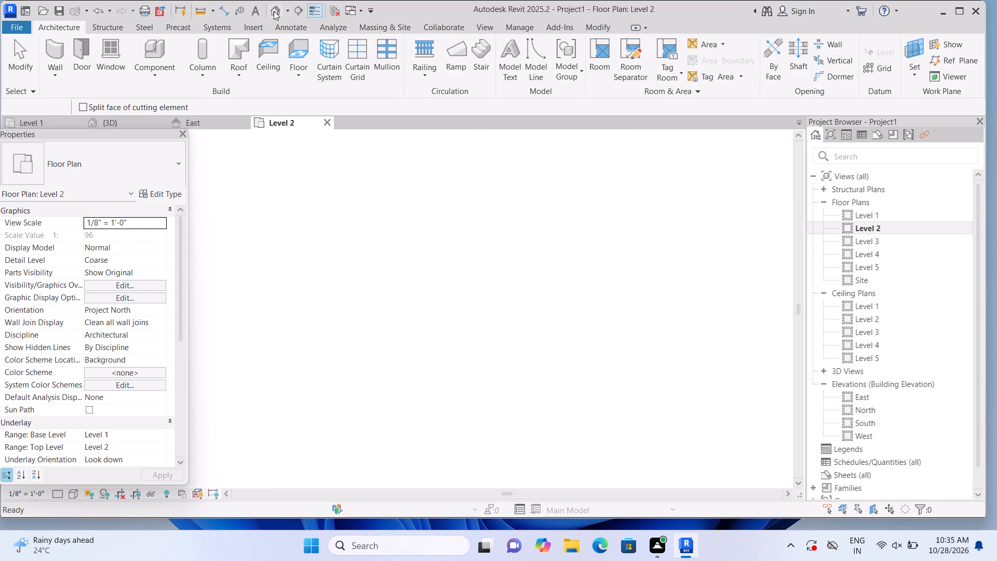
scroll(338, 436, up, 1)
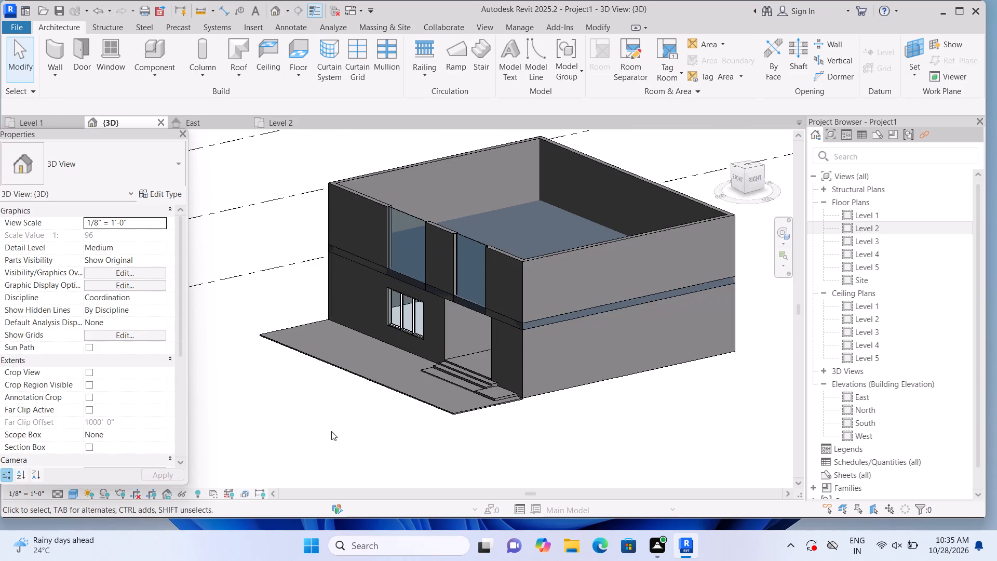
scroll(333, 431, up, 1)
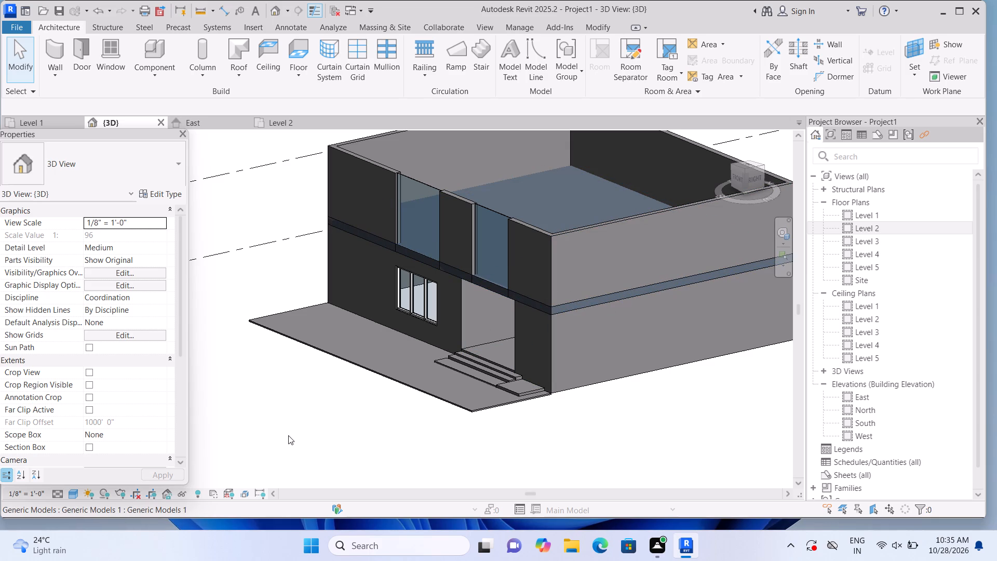
shift+middle_drag(275, 399, 333, 420)
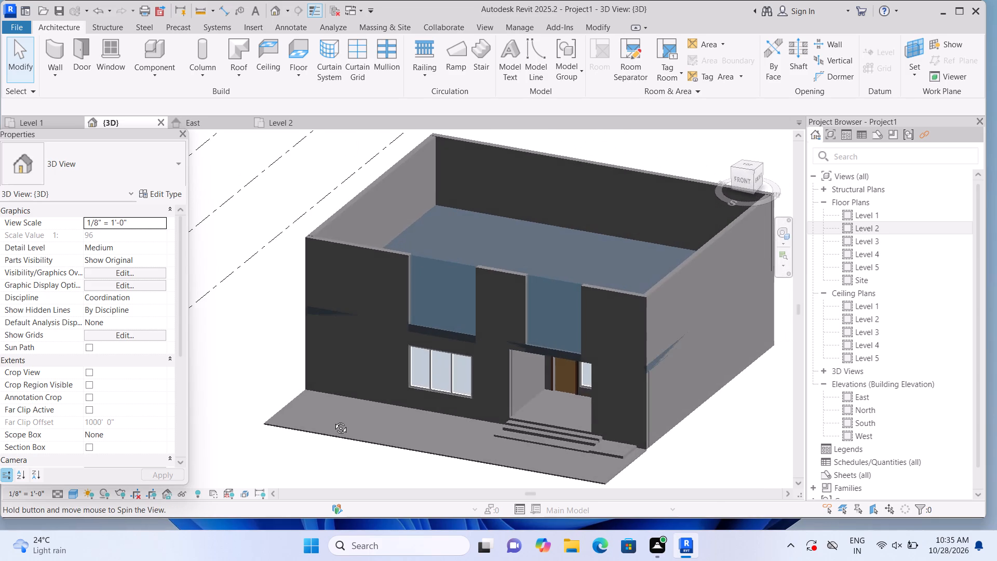
shift+middle_drag(333, 420, 332, 420)
scroll(479, 396, up, 1)
click(569, 271)
scroll(570, 280, up, 1)
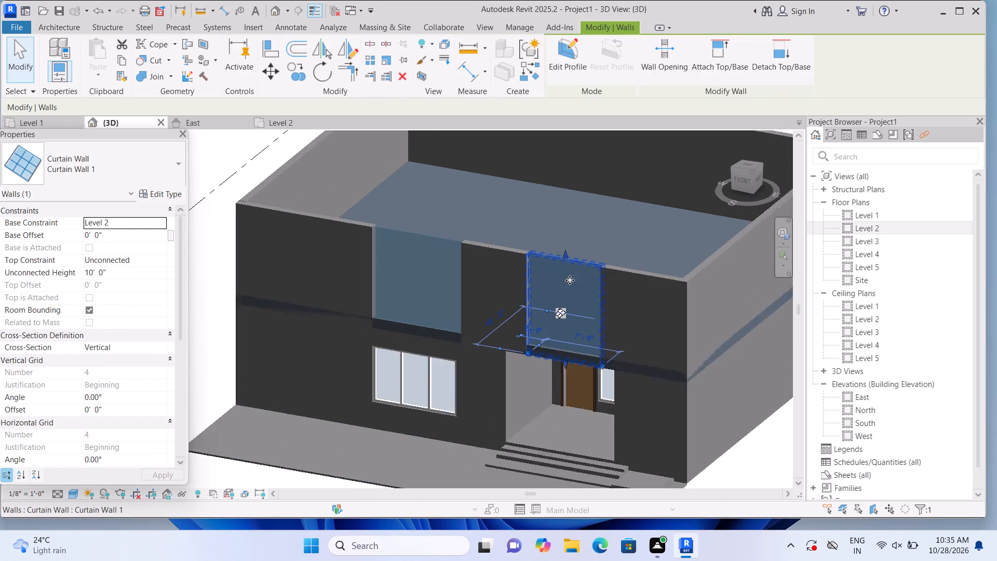
scroll(570, 280, up, 2)
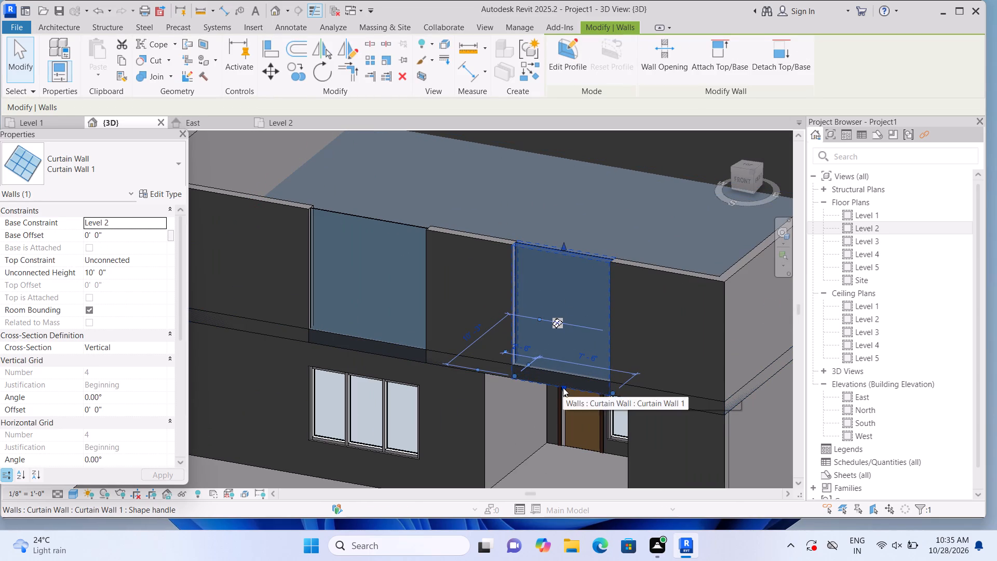
drag(562, 388, 569, 369)
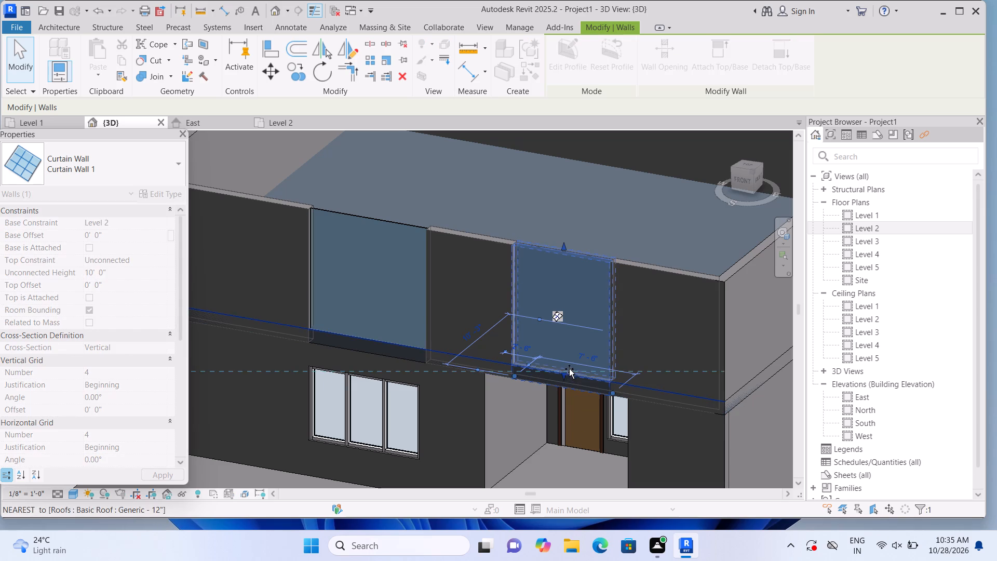
drag(569, 369, 572, 365)
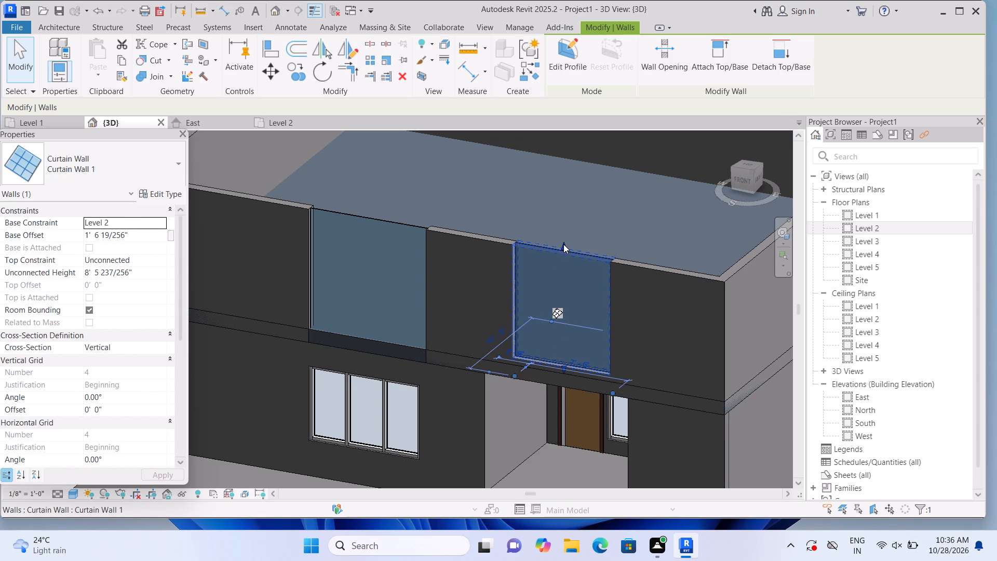
drag(563, 243, 568, 264)
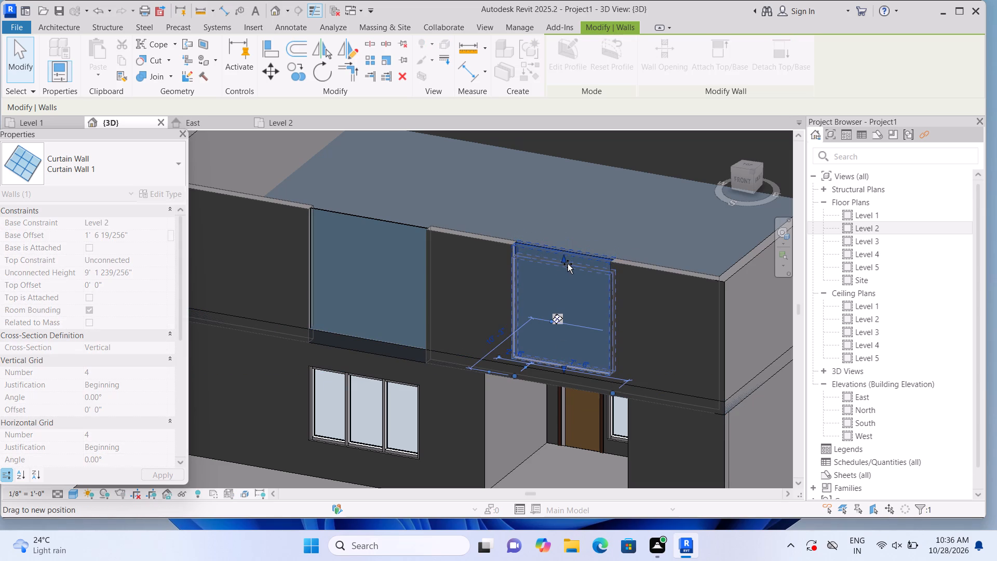
drag(568, 264, 570, 261)
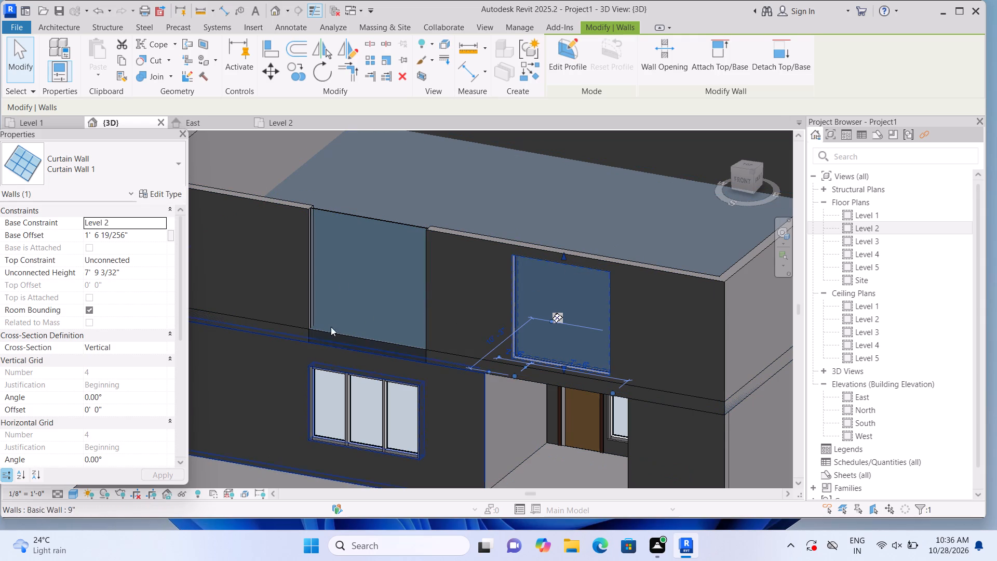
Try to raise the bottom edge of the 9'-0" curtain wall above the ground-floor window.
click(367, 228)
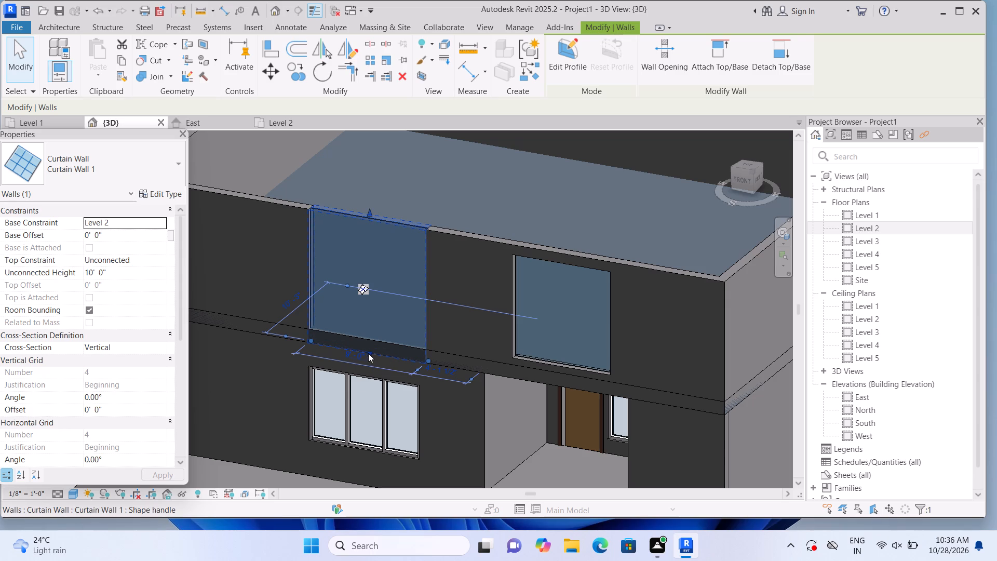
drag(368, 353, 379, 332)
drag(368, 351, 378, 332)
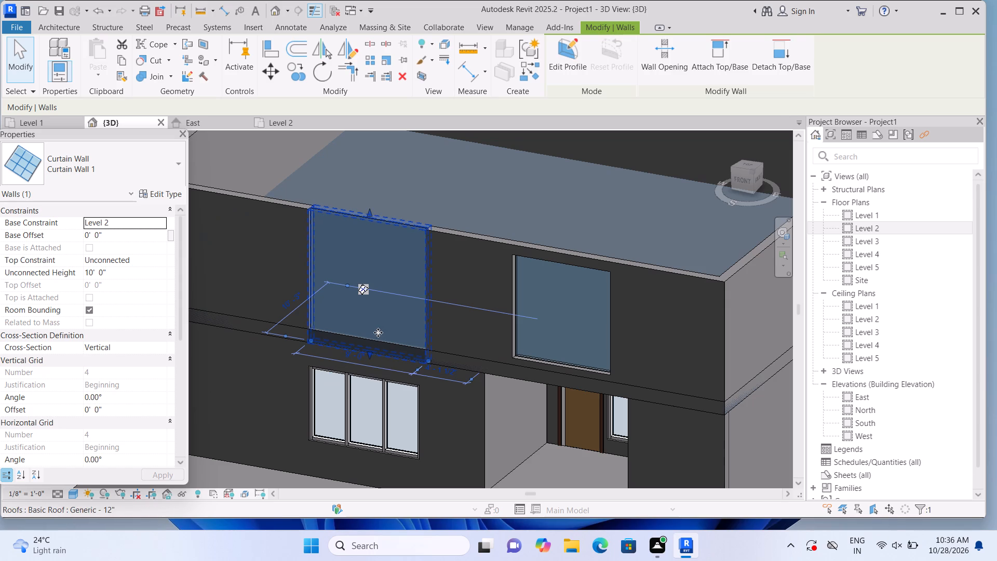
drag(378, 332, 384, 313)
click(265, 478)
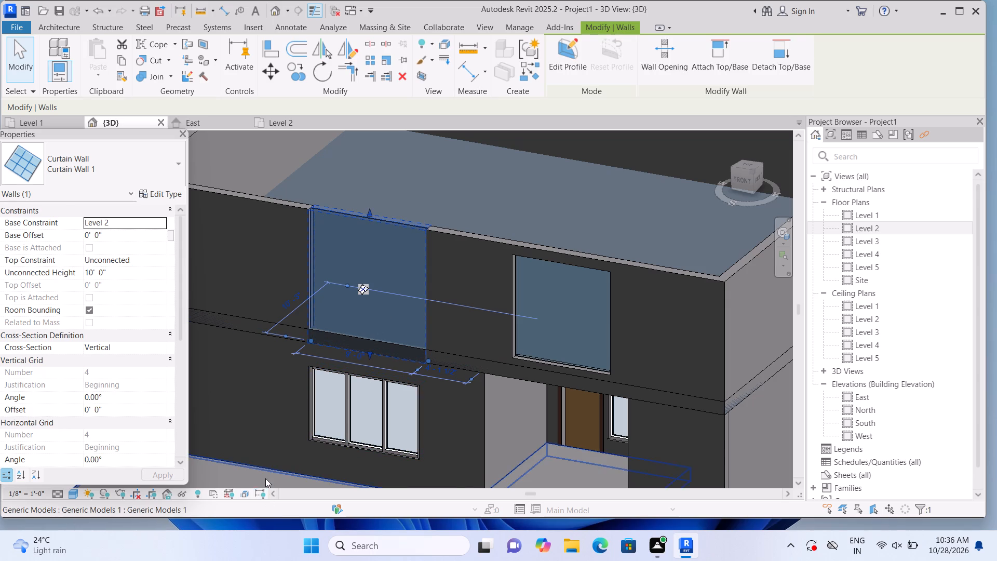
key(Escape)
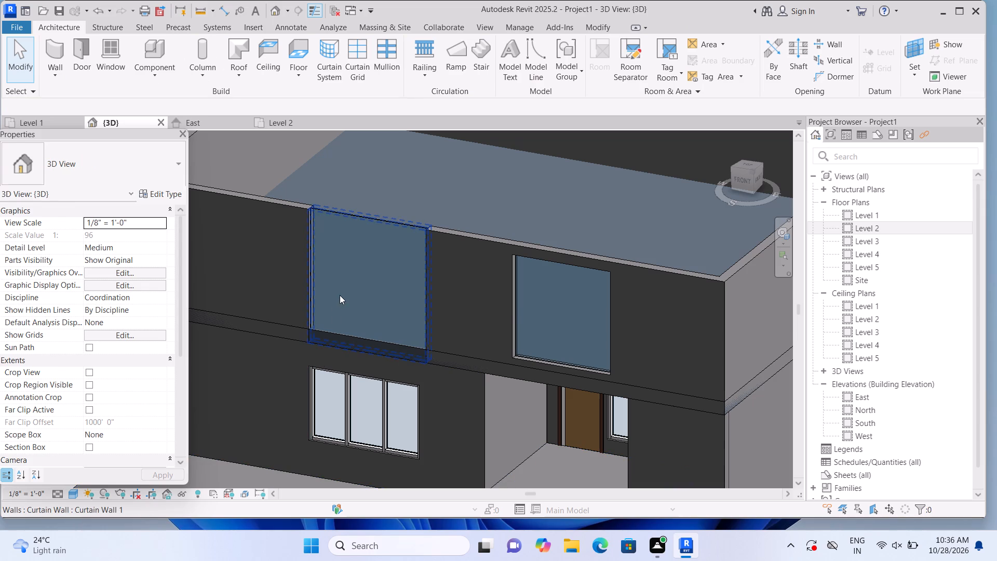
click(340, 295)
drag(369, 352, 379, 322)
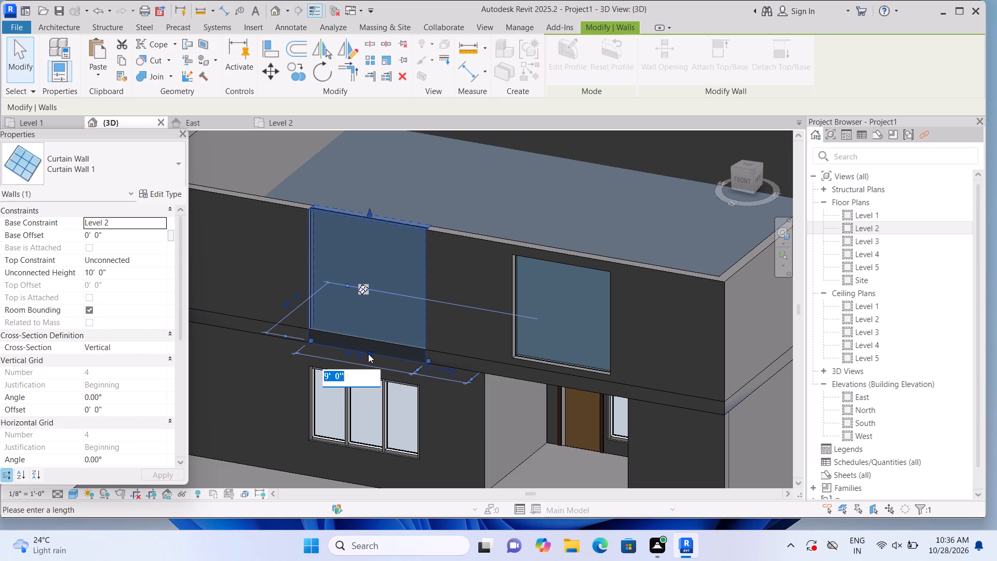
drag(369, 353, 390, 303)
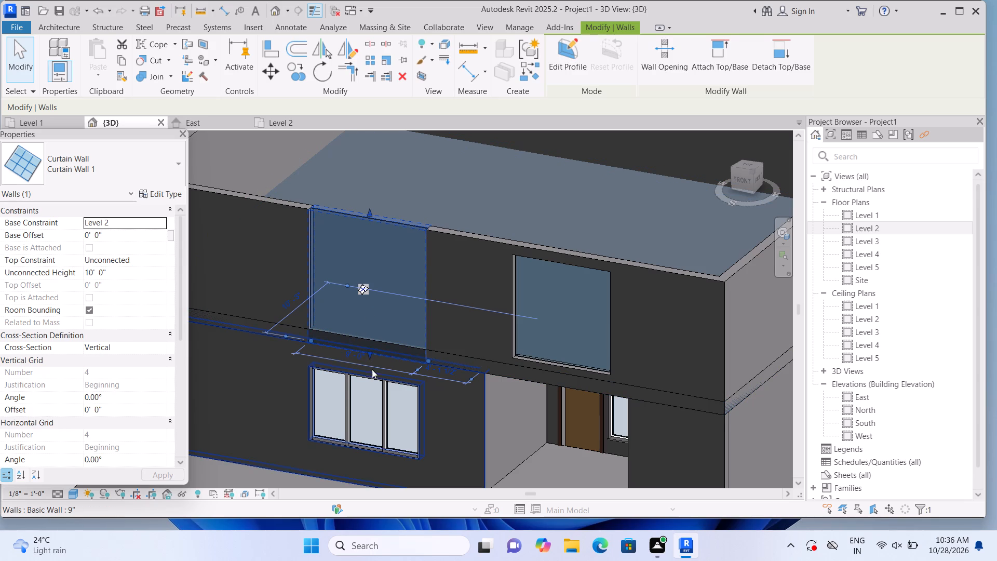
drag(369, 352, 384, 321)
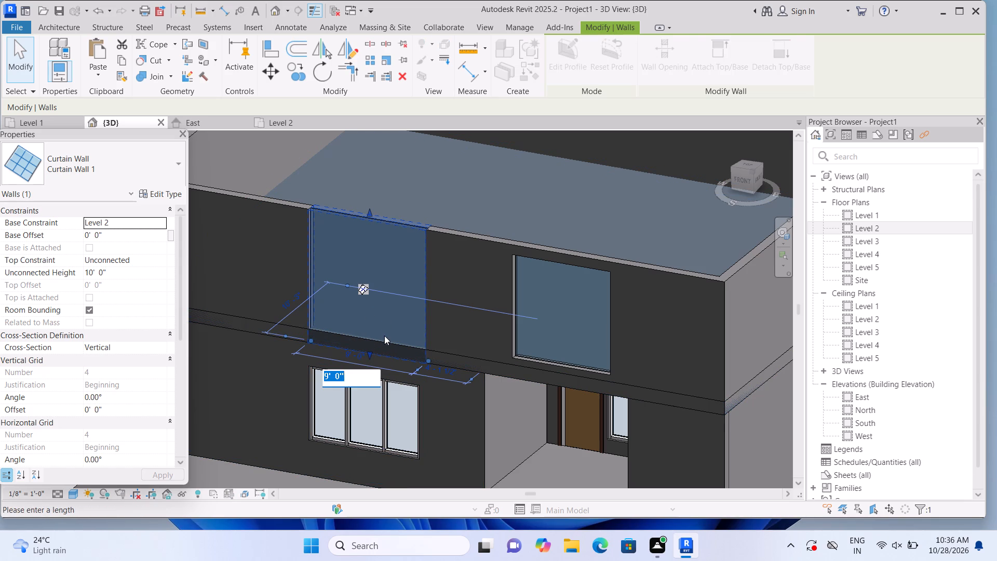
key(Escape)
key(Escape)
Reshape the 9'-0" curtain wall above the ground-floor window to a base offset of about 3'-10" and a height of about 3'-8".
click(390, 296)
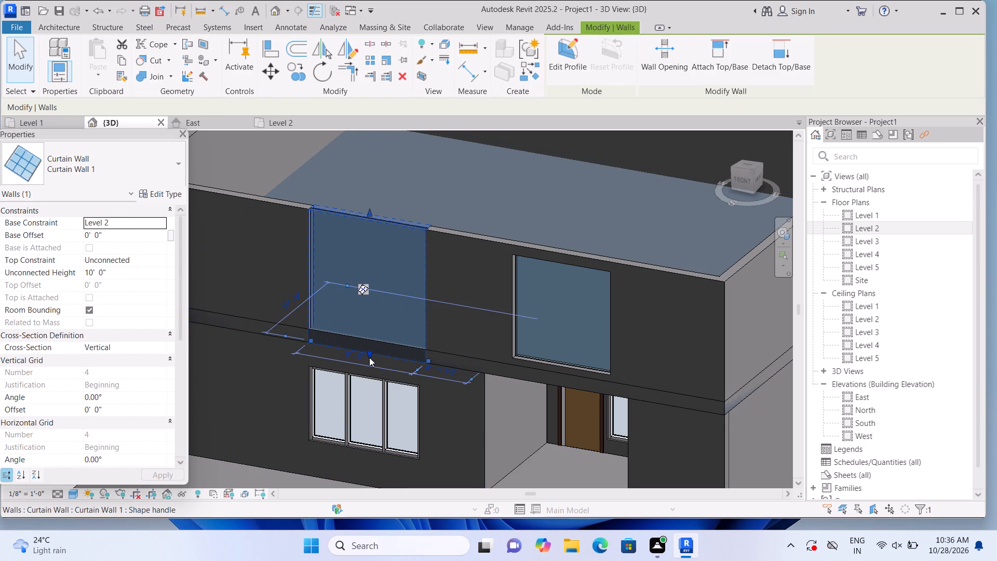
drag(369, 353, 383, 312)
scroll(374, 369, up, 2)
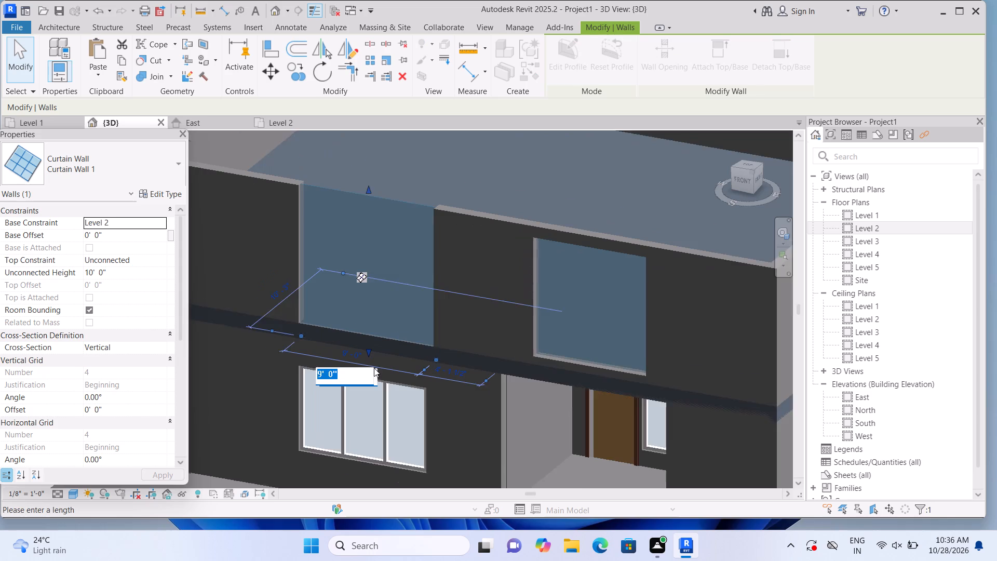
key(Escape)
drag(368, 347, 379, 300)
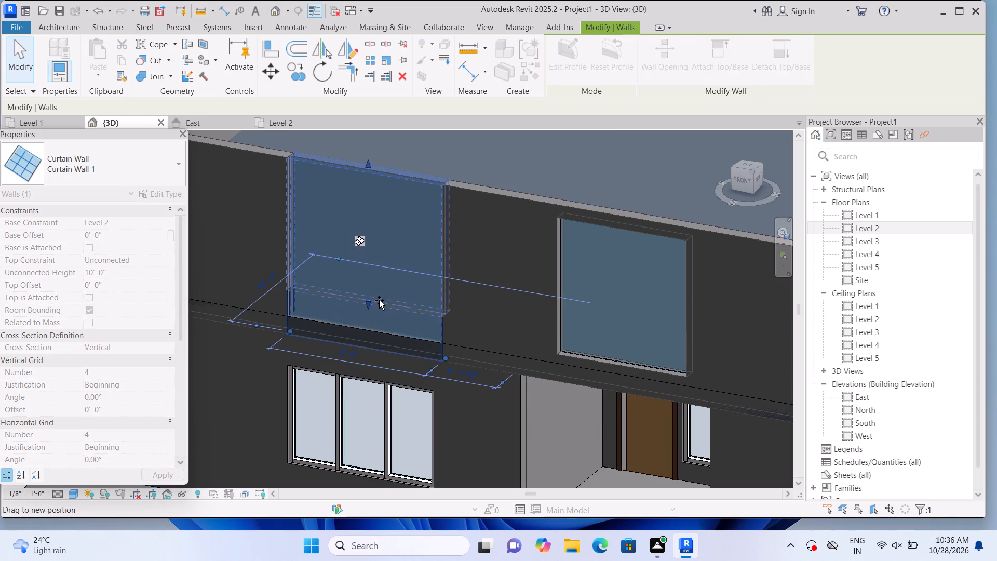
drag(379, 300, 383, 292)
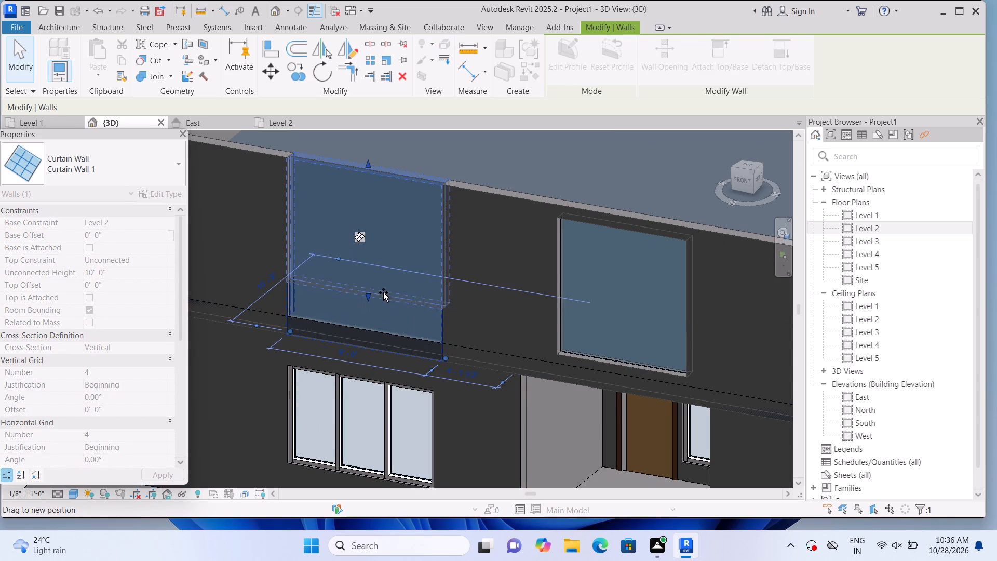
drag(383, 292, 390, 278)
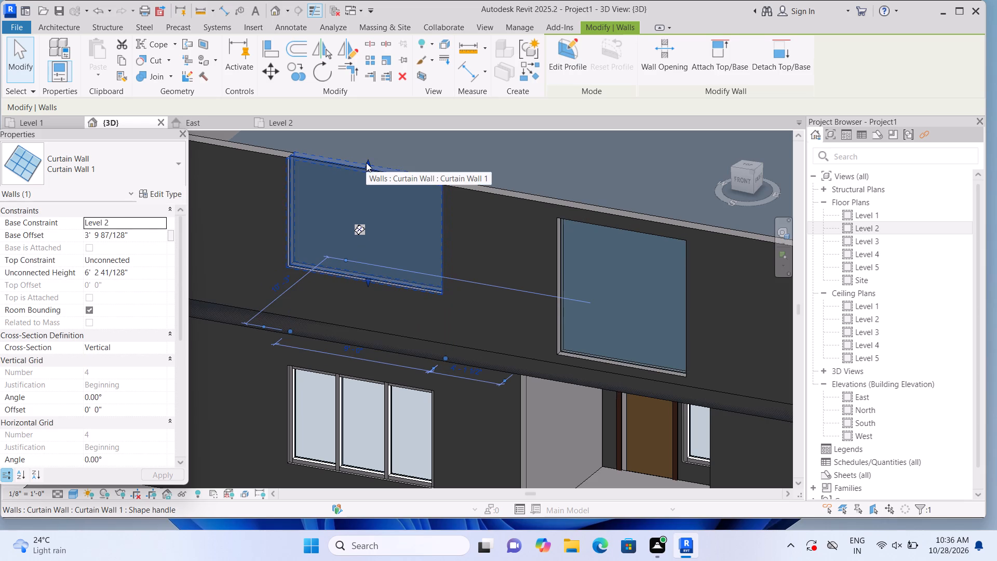
drag(366, 163, 366, 173)
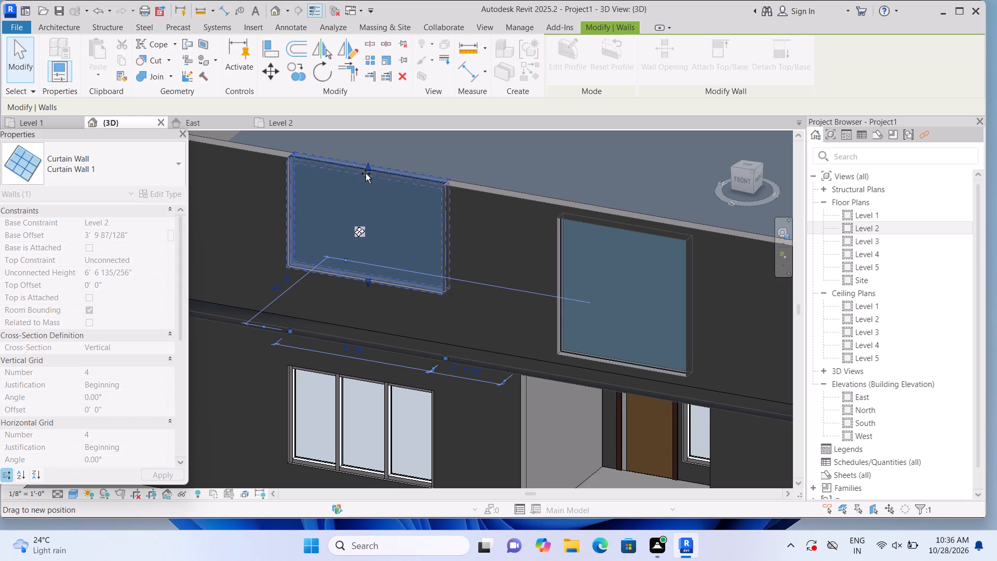
drag(366, 173, 362, 192)
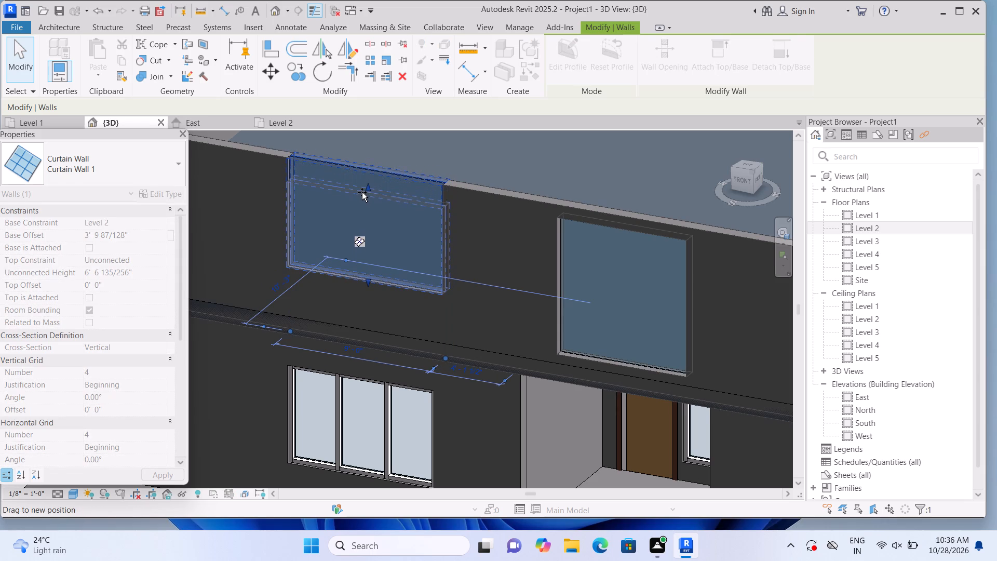
drag(362, 192, 362, 199)
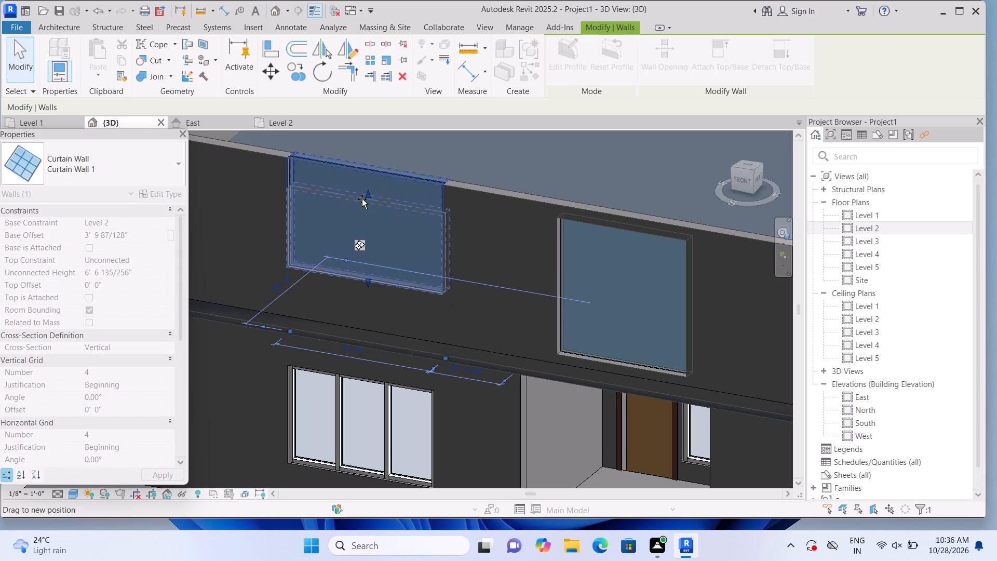
drag(362, 199, 362, 214)
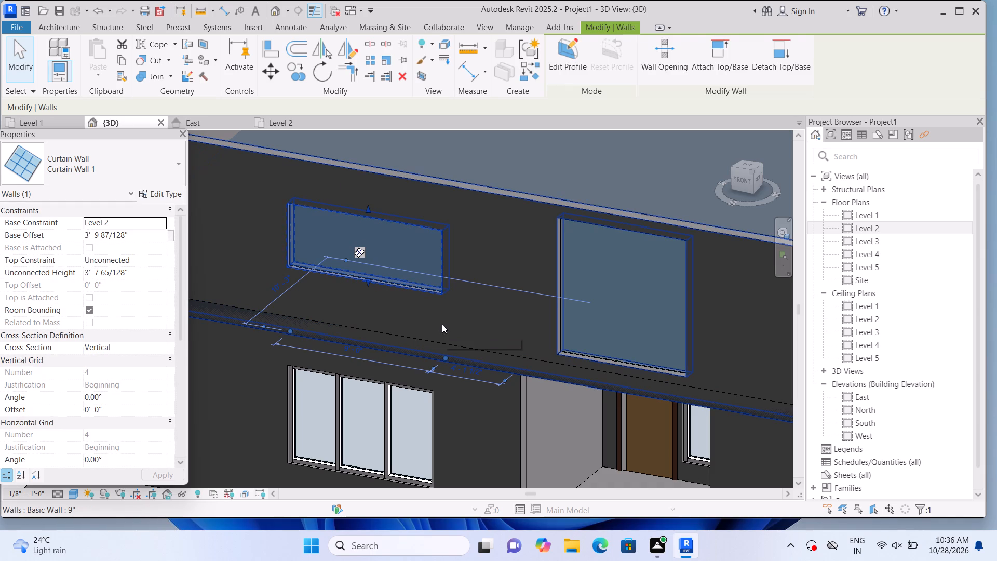
Lower the bottom edge of the 9'-0" curtain wall to a base offset of about 2'-6", making it about 5'-0" high.
key(Escape)
scroll(449, 337, down, 4)
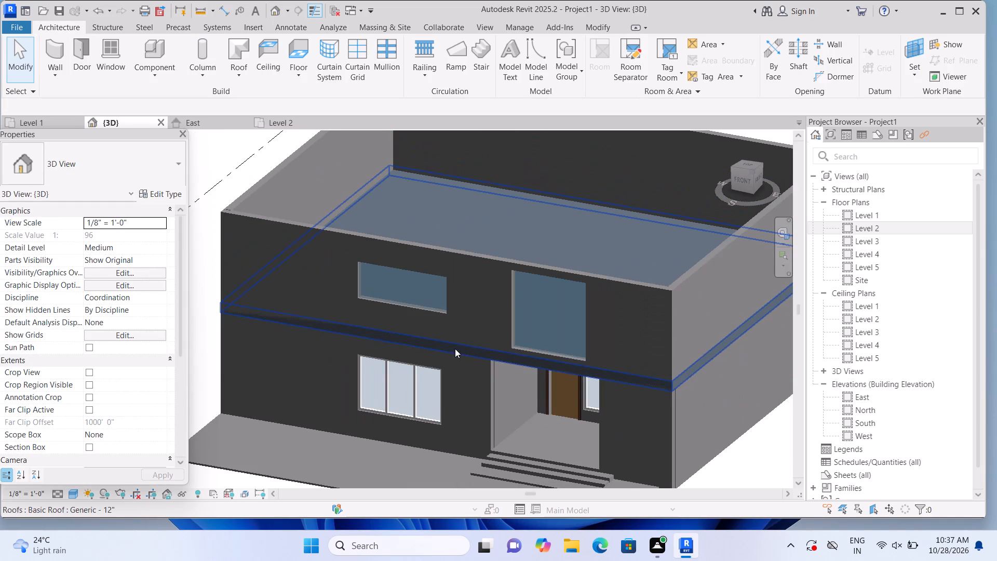
scroll(407, 311, up, 2)
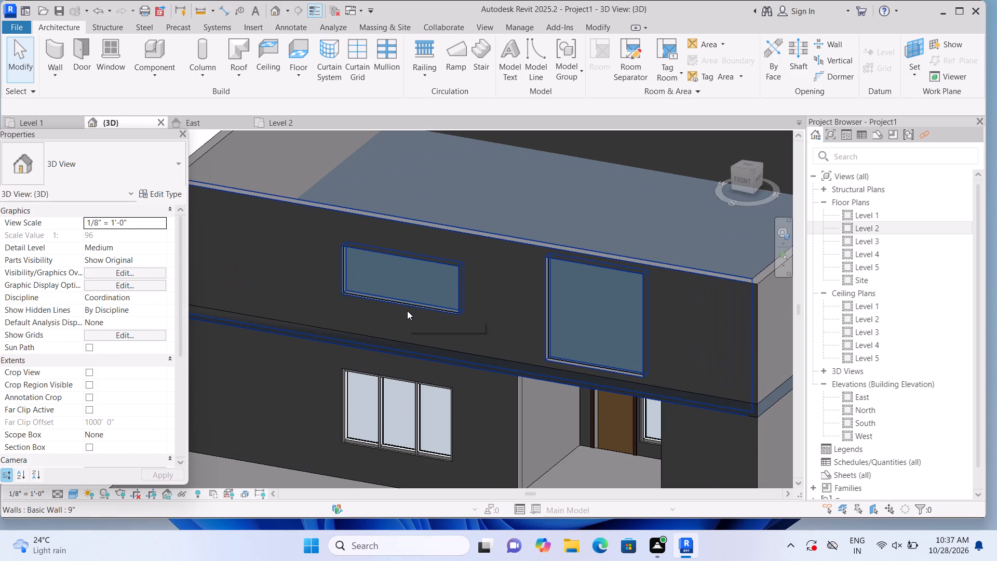
scroll(407, 310, up, 1)
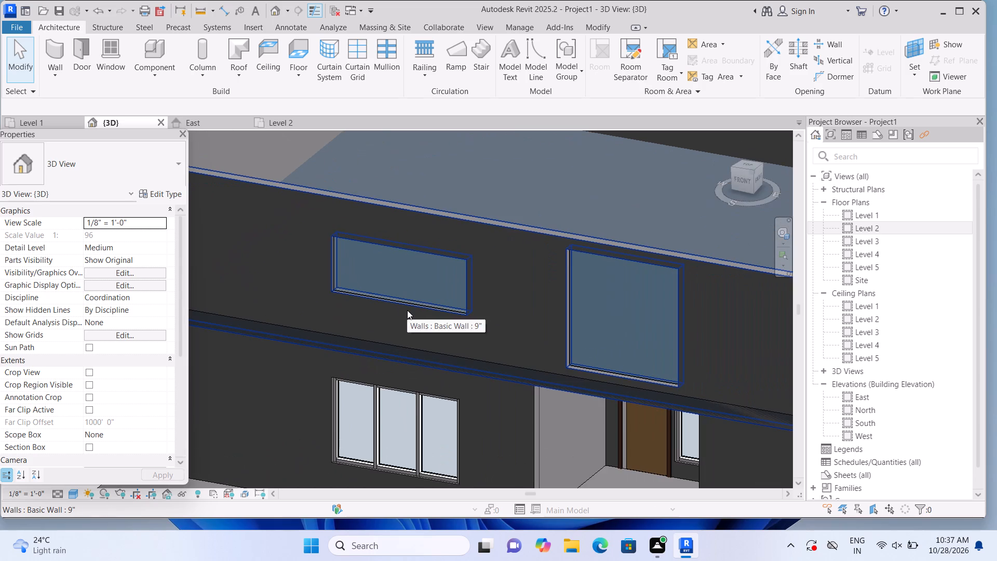
scroll(407, 310, up, 1)
click(407, 310)
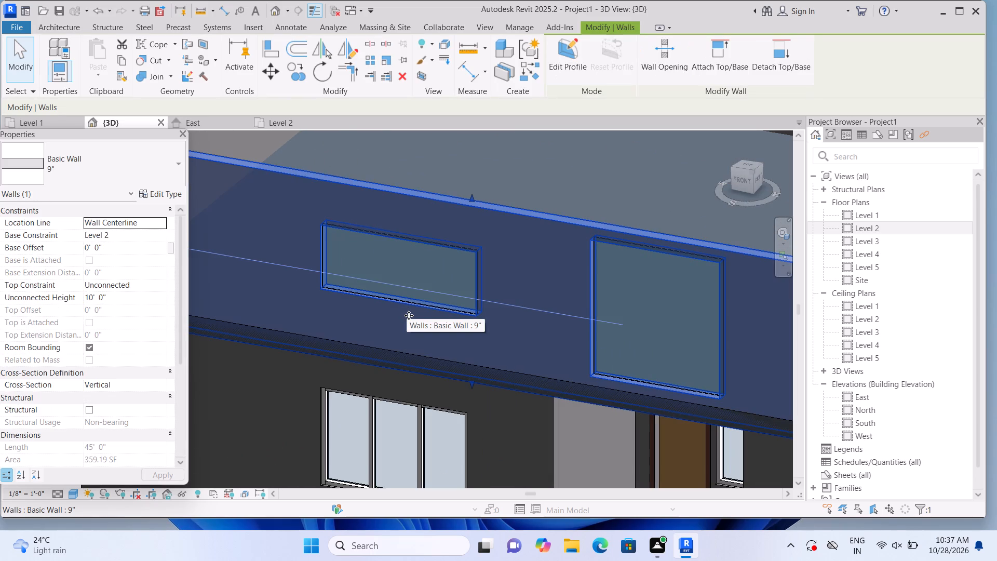
key(Escape)
click(415, 278)
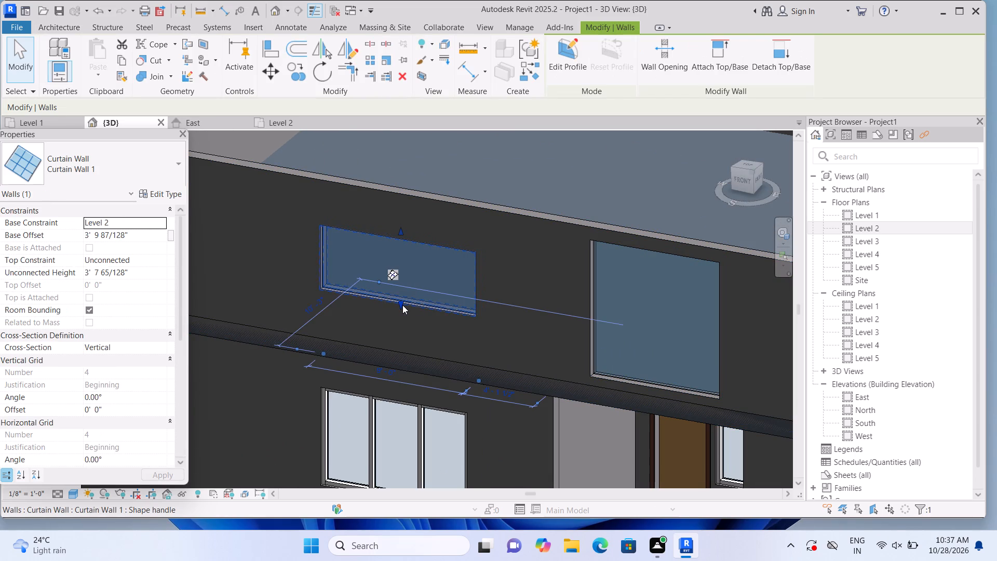
drag(400, 304, 400, 324)
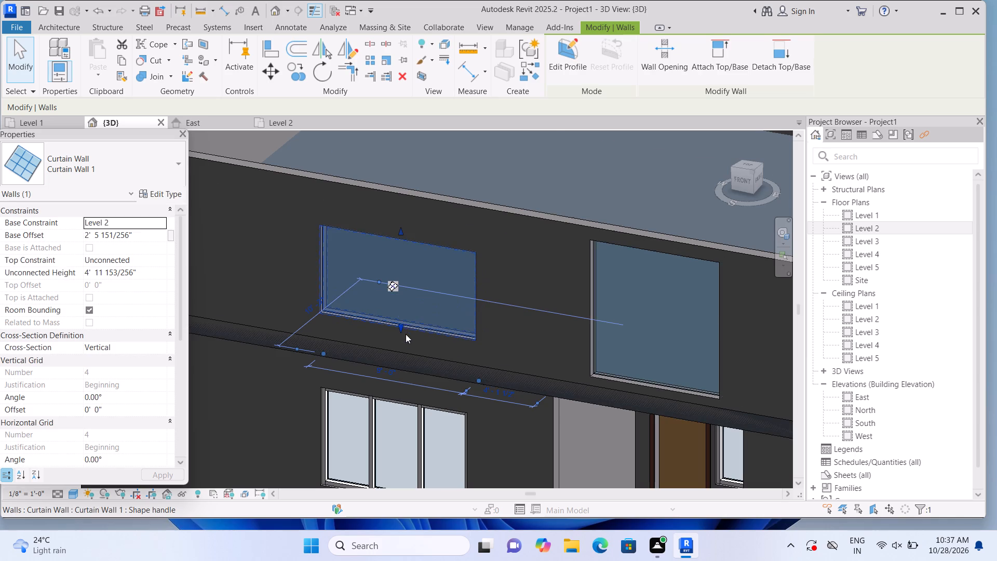
scroll(406, 334, down, 2)
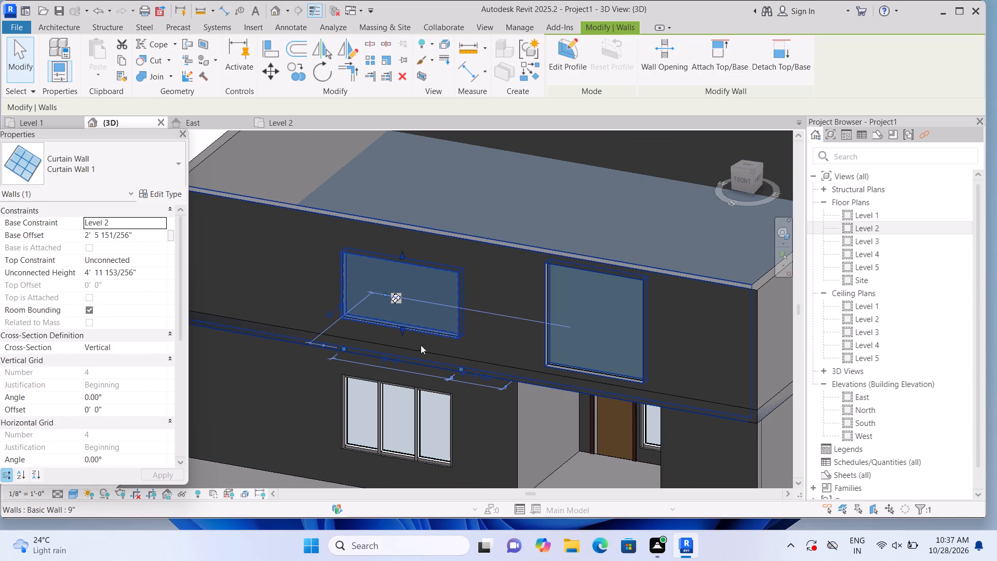
key(Escape)
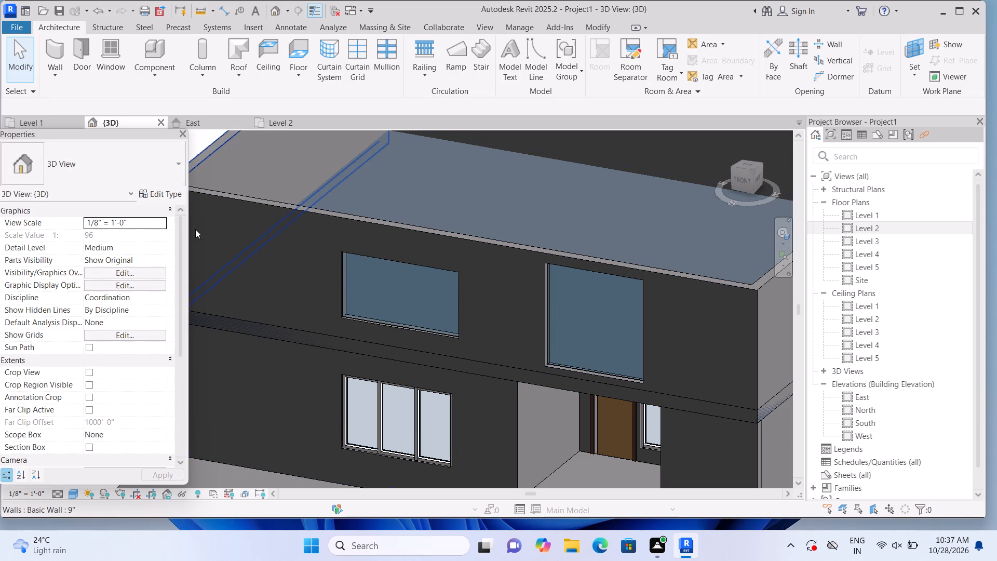
Add two vertical curtain grid lines to the 9'-0" Level 2 curtain wall, dividing it into three 3'-0" panels.
shift+middle_drag(252, 363, 284, 381)
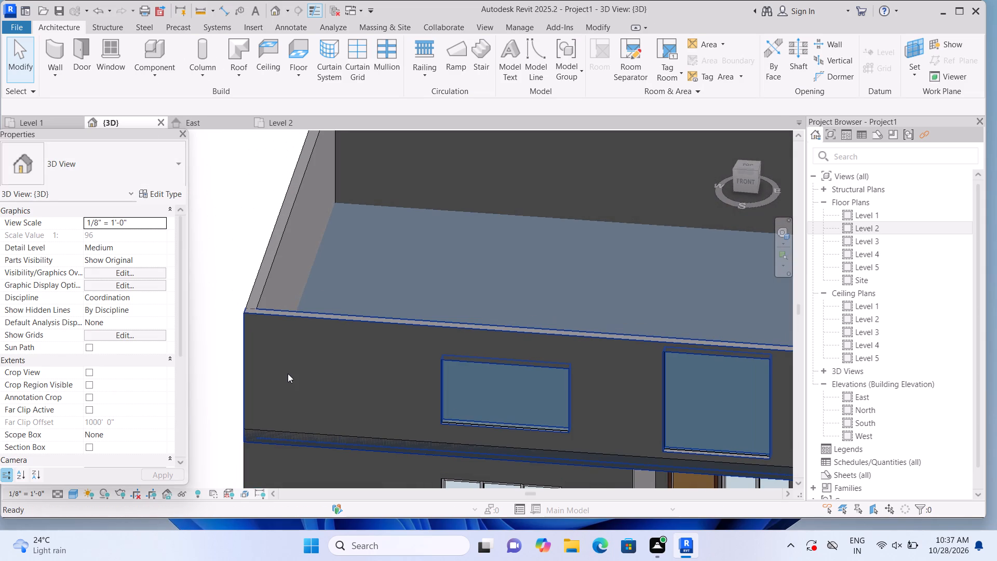
shift+middle_drag(296, 382, 319, 388)
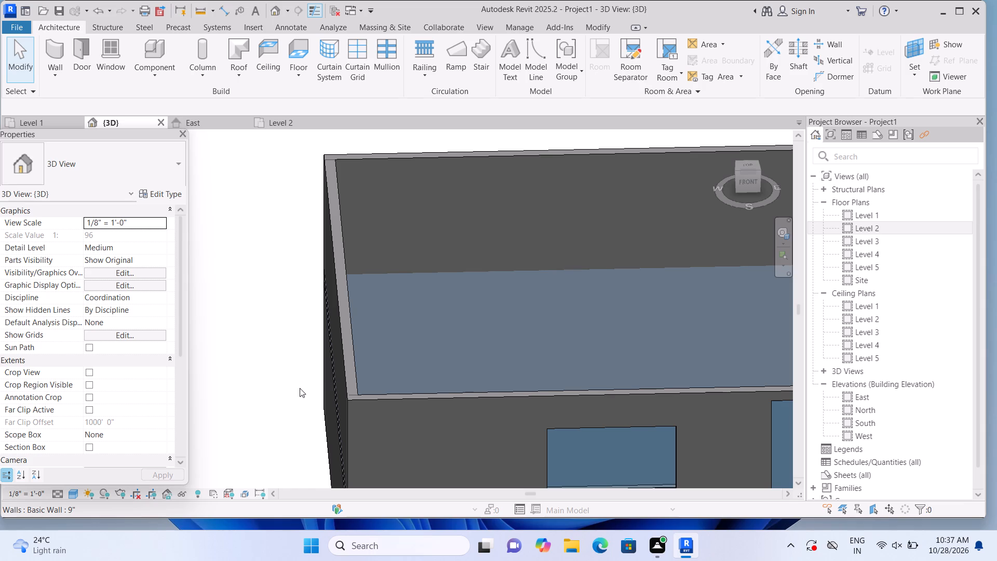
middle_drag(319, 399, 207, 212)
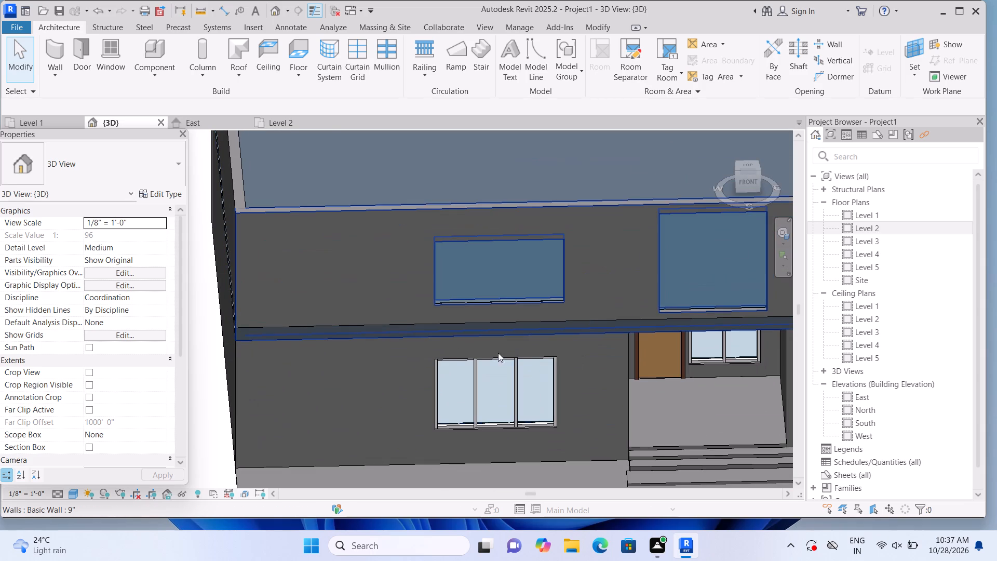
shift+middle_drag(592, 364, 573, 368)
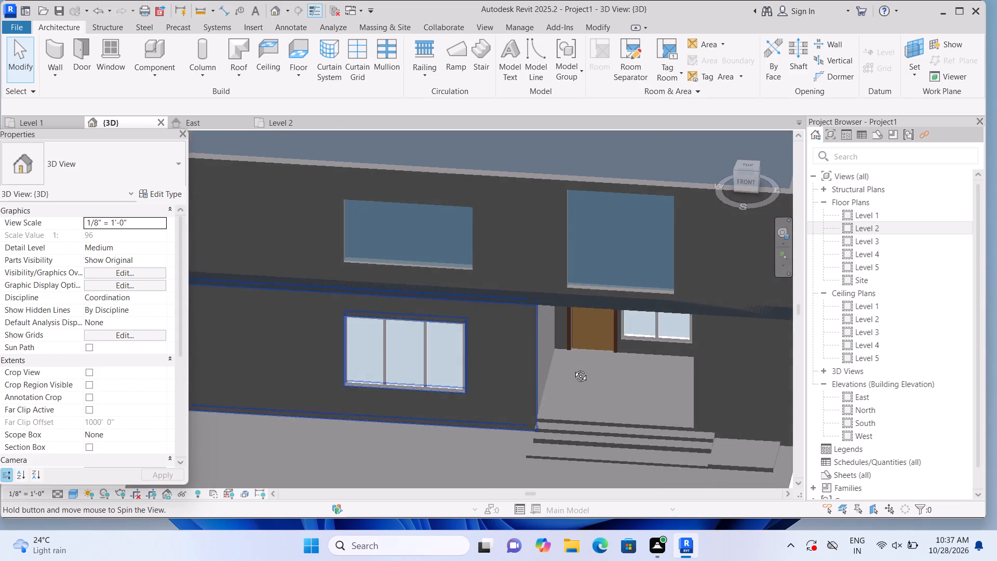
shift+middle_drag(573, 368, 576, 365)
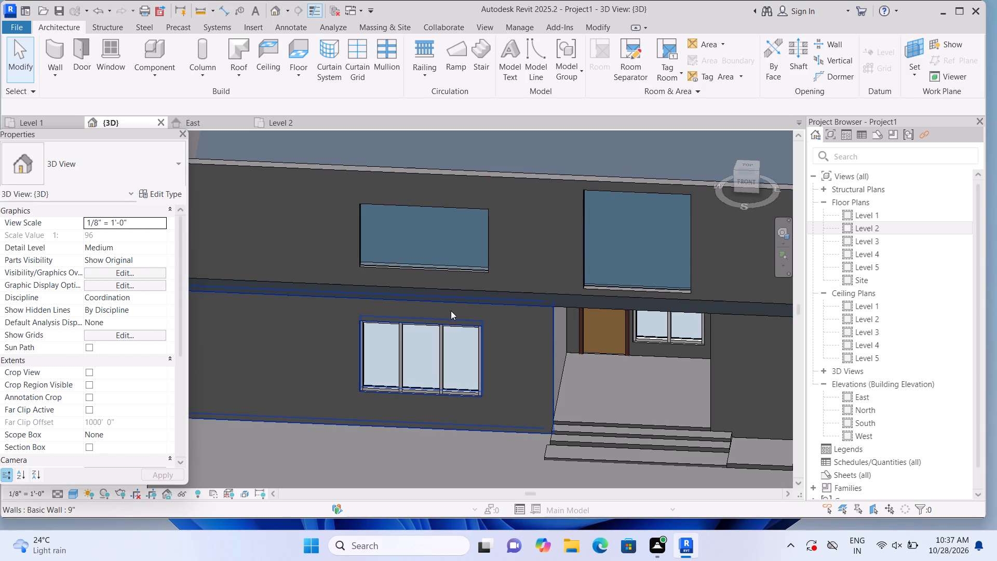
click(349, 72)
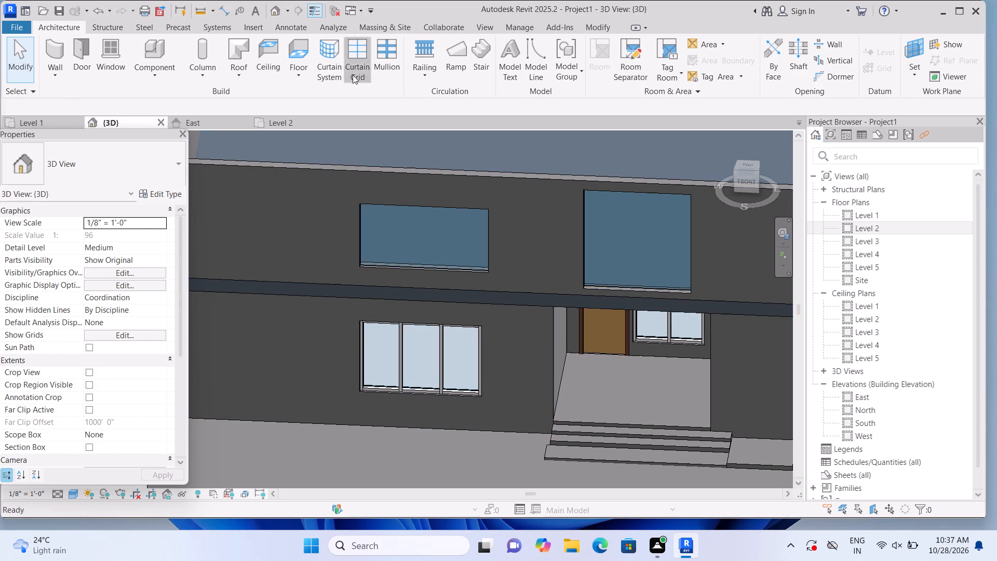
click(395, 216)
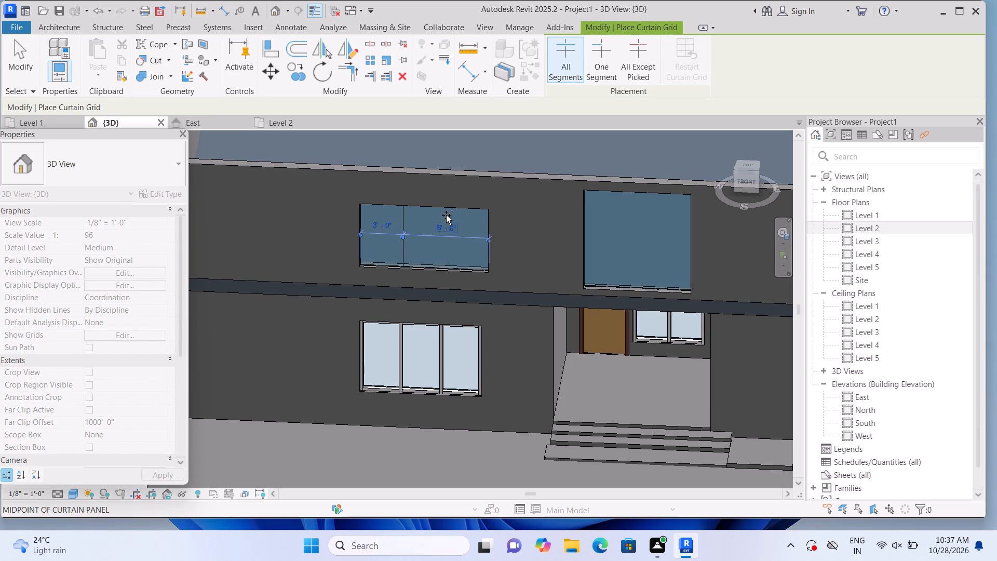
click(446, 215)
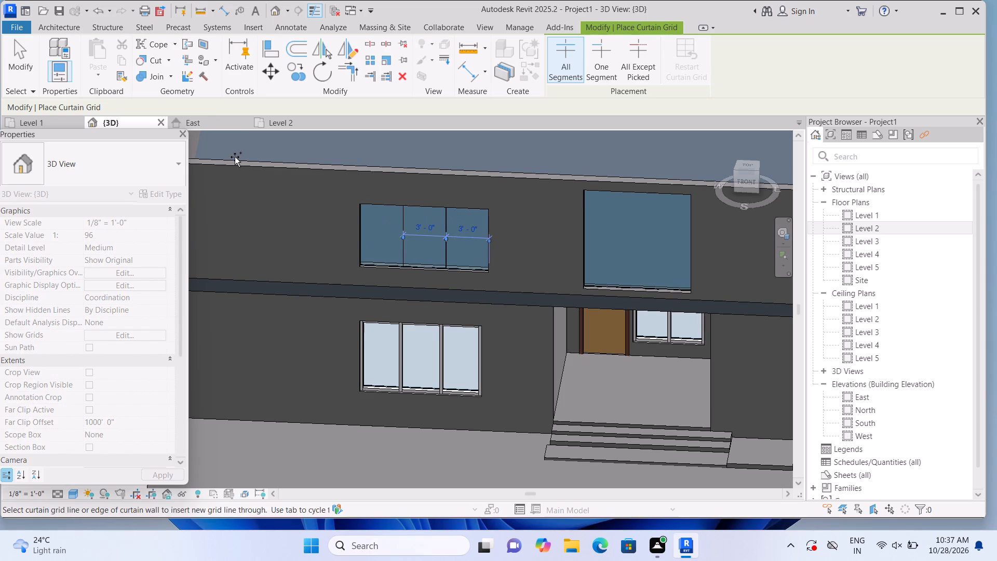
key(Escape)
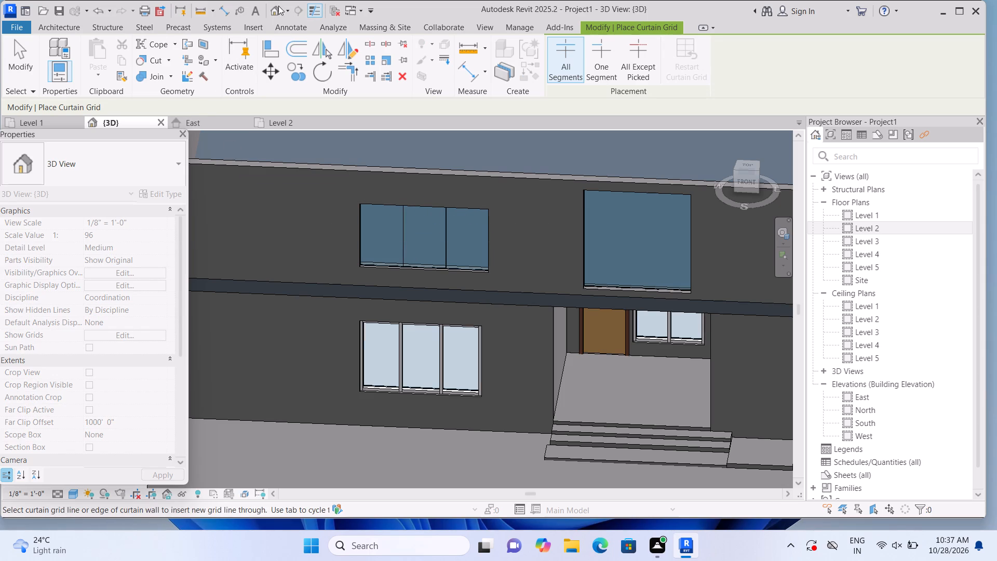
Place 2.5" x 5" rectangular mullions on both grid lines and all four edges of the 9'-0" Level 2 curtain wall.
click(69, 30)
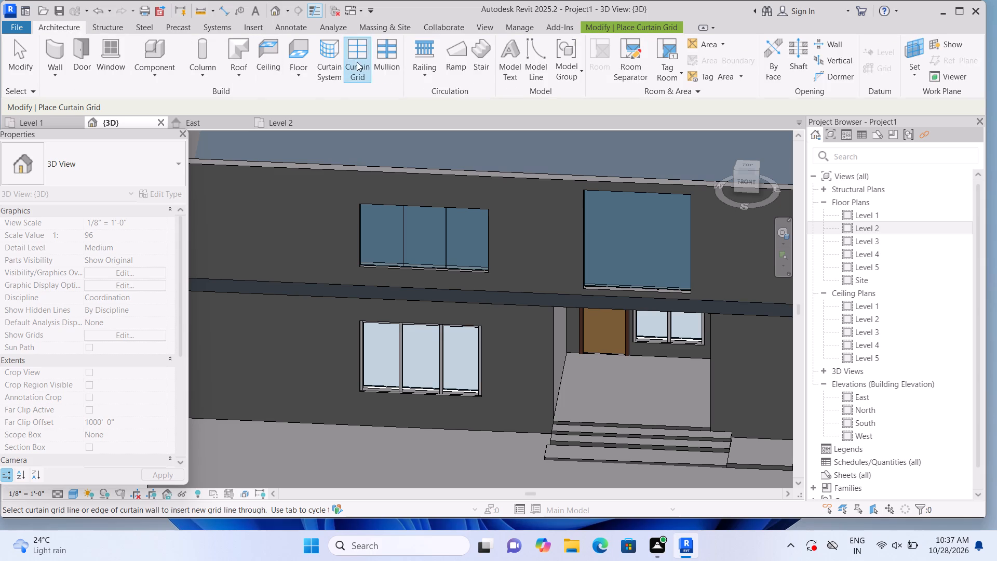
click(388, 55)
click(408, 225)
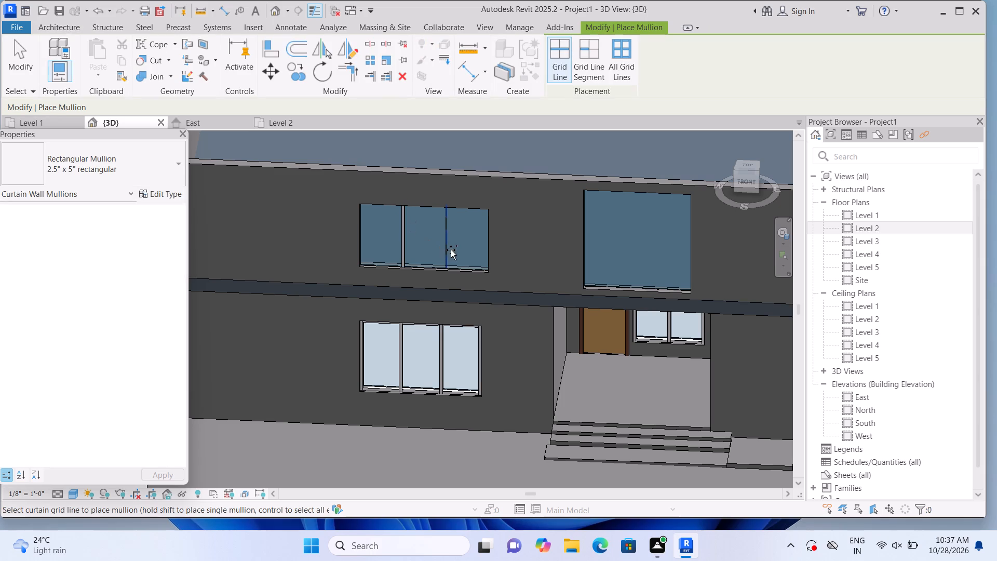
click(448, 248)
click(361, 237)
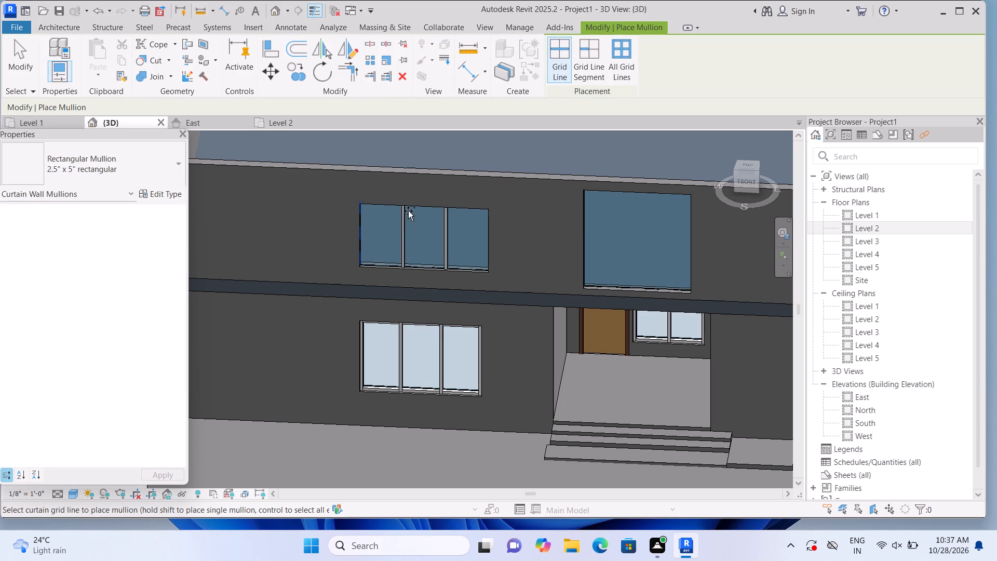
click(414, 208)
click(422, 266)
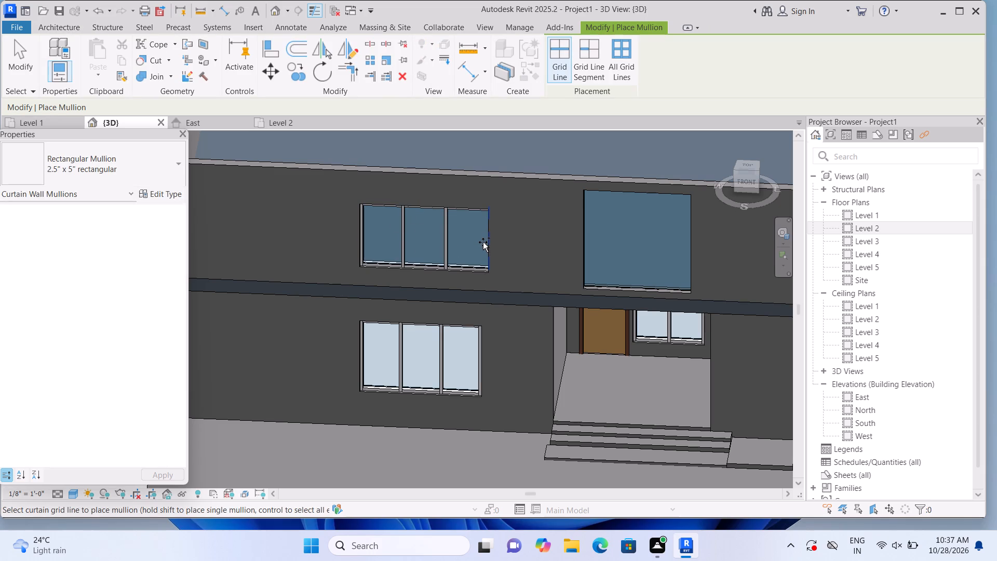
click(483, 241)
scroll(485, 242, down, 3)
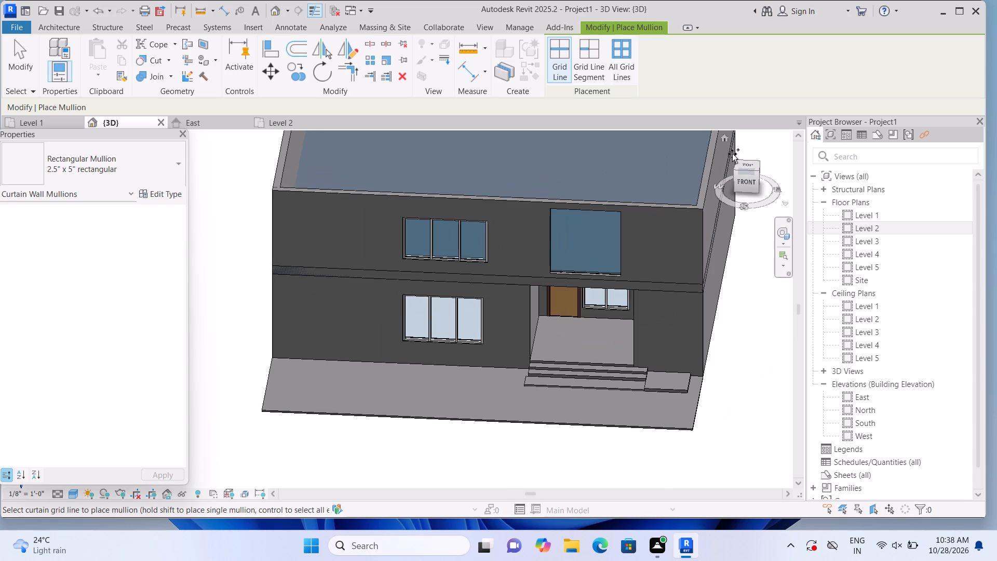
key(Escape)
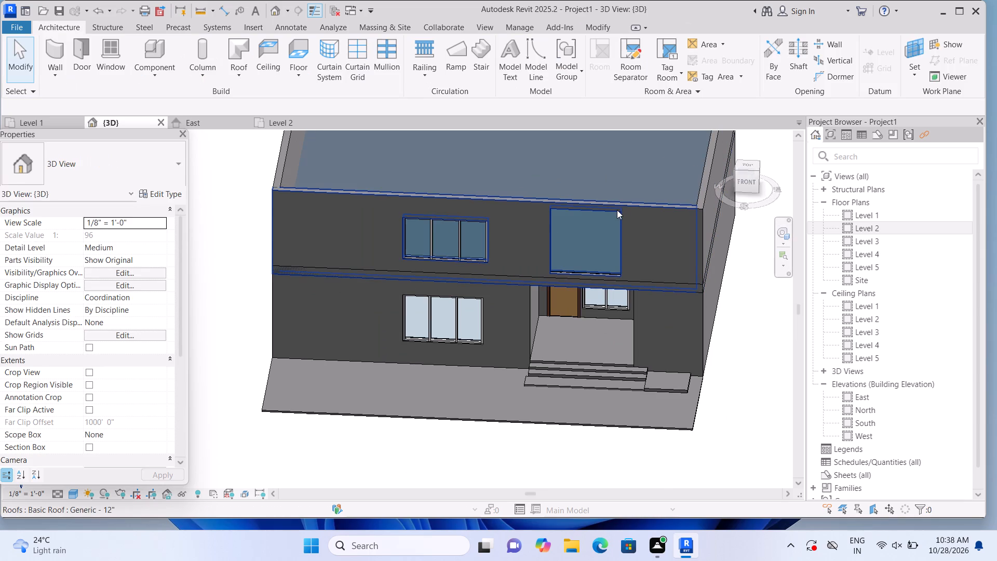
Add two vertical curtain grid lines to the Level 2 curtain wall above the entrance, dividing it into three 2'-6" panels.
click(352, 66)
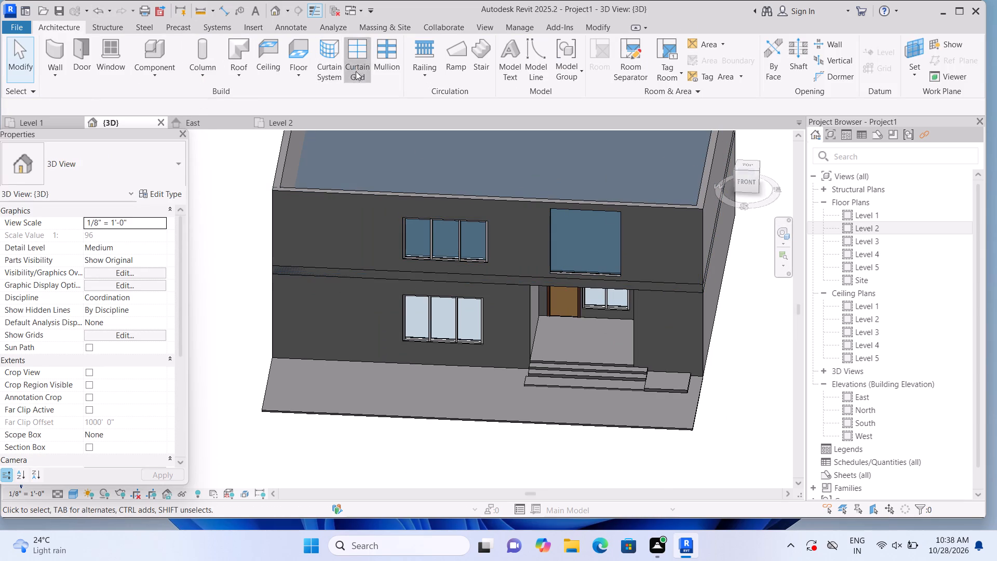
scroll(568, 237, up, 3)
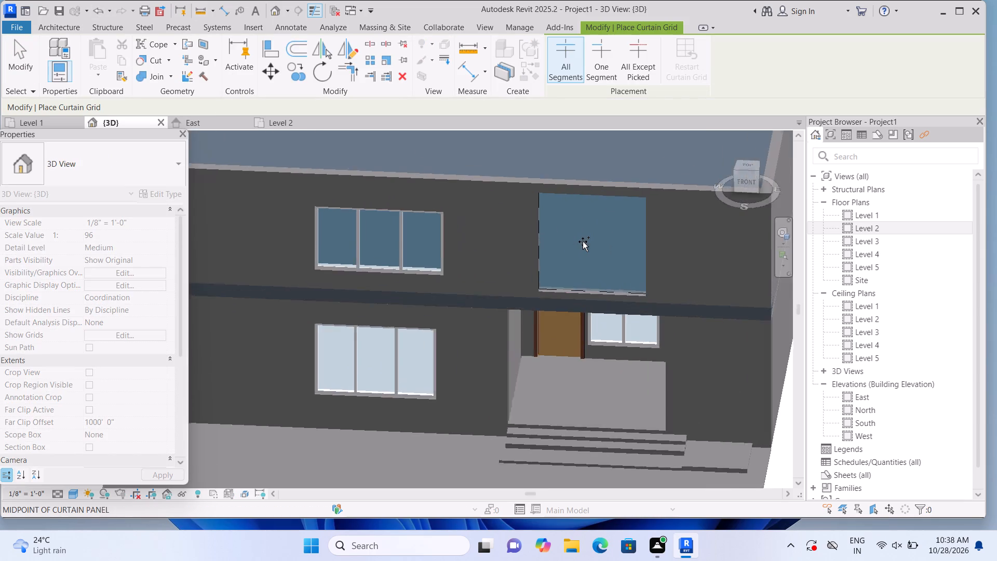
scroll(583, 242, up, 4)
click(559, 196)
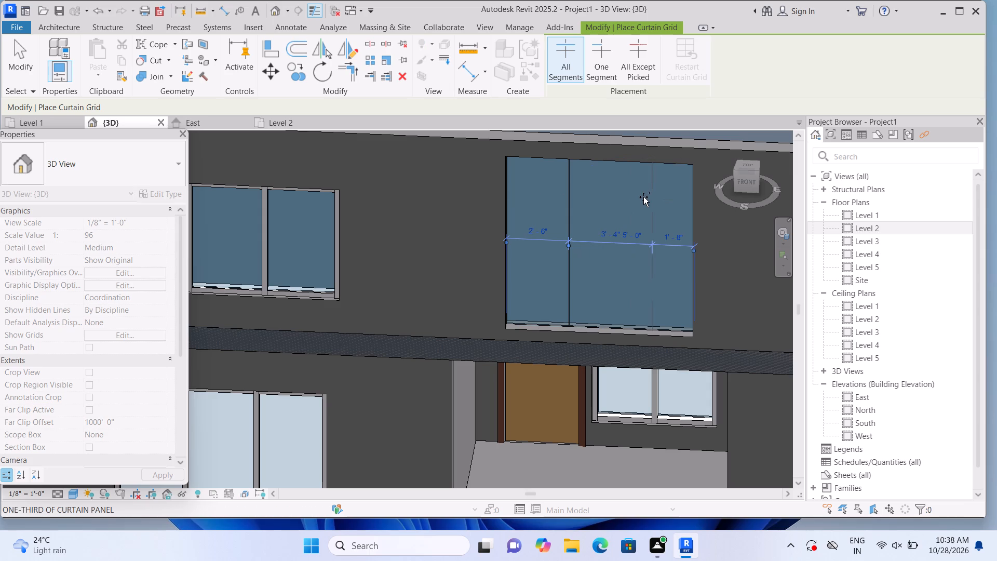
click(636, 195)
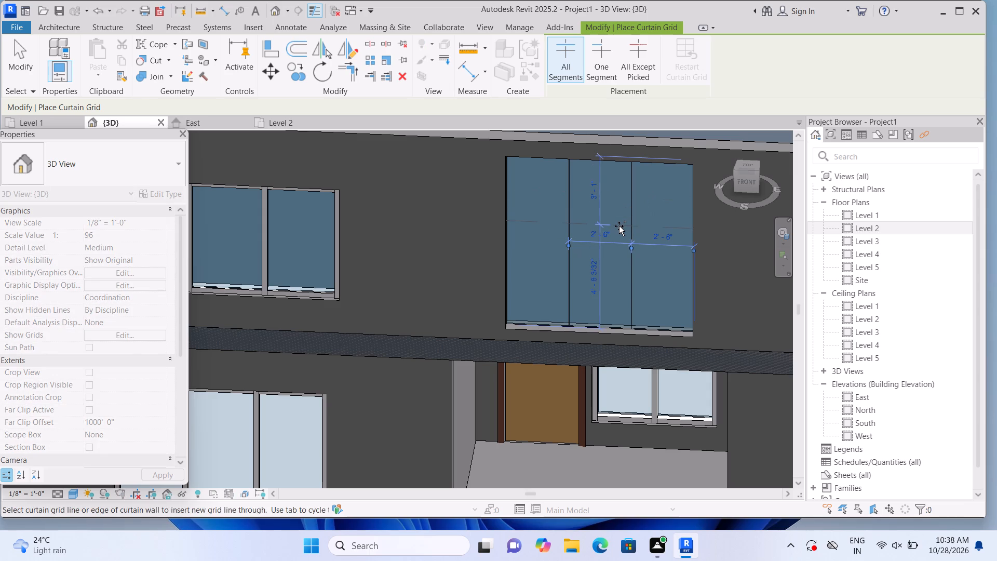
key(Escape)
key(Escape)
Place 2.5" x 5" rectangular mullions on both grid lines and all four edges of the curtain wall above the entrance.
click(381, 66)
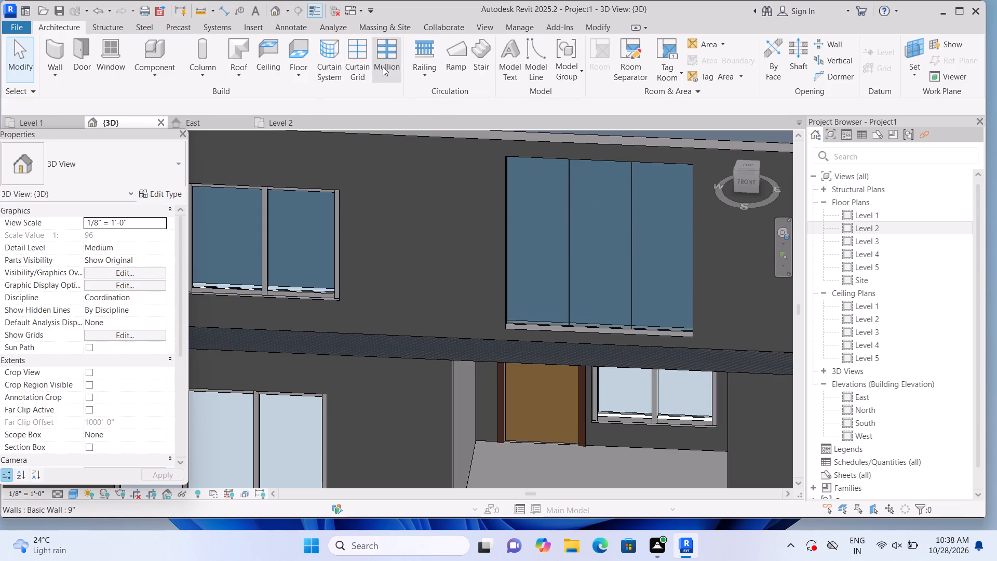
click(514, 217)
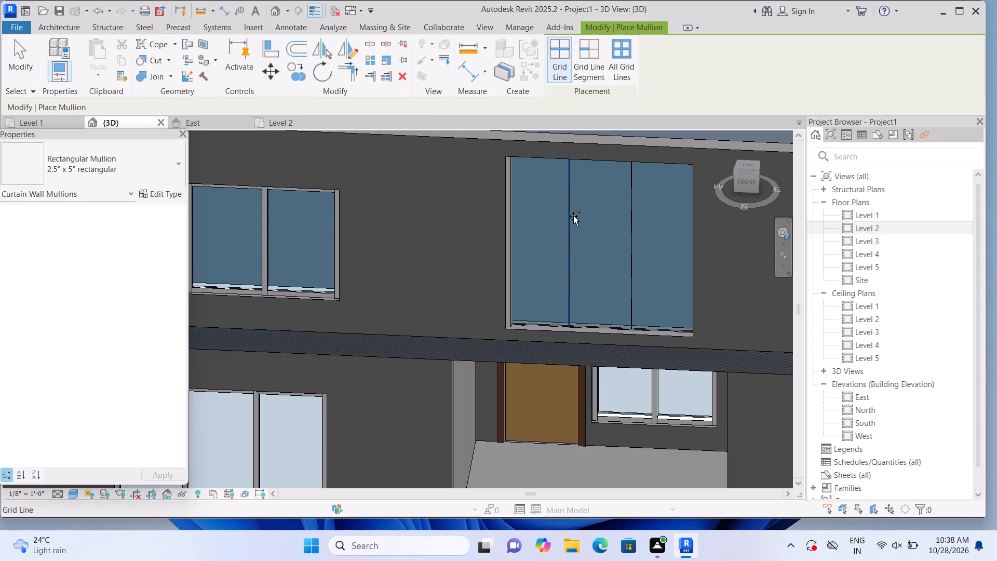
click(573, 216)
click(629, 223)
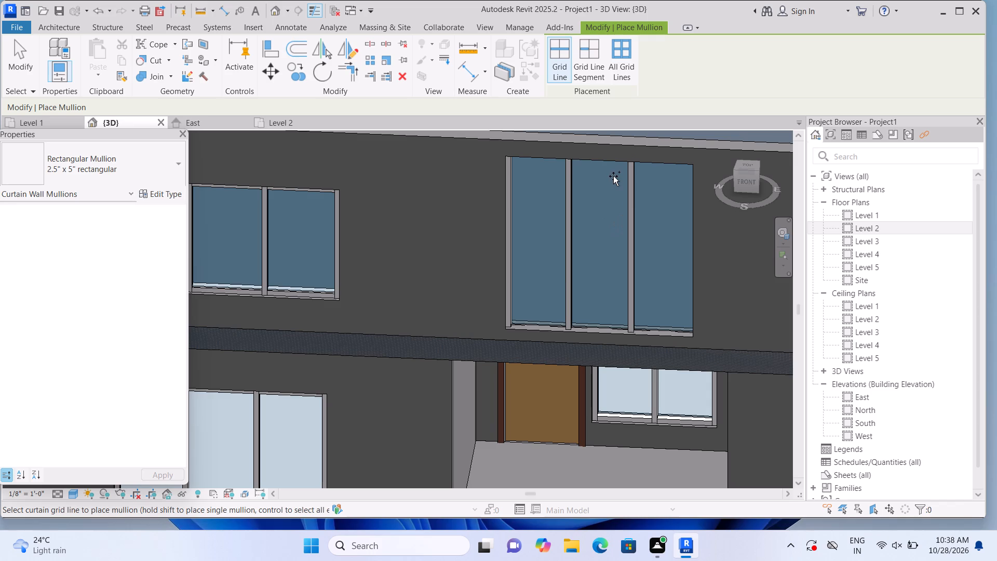
click(604, 163)
click(603, 329)
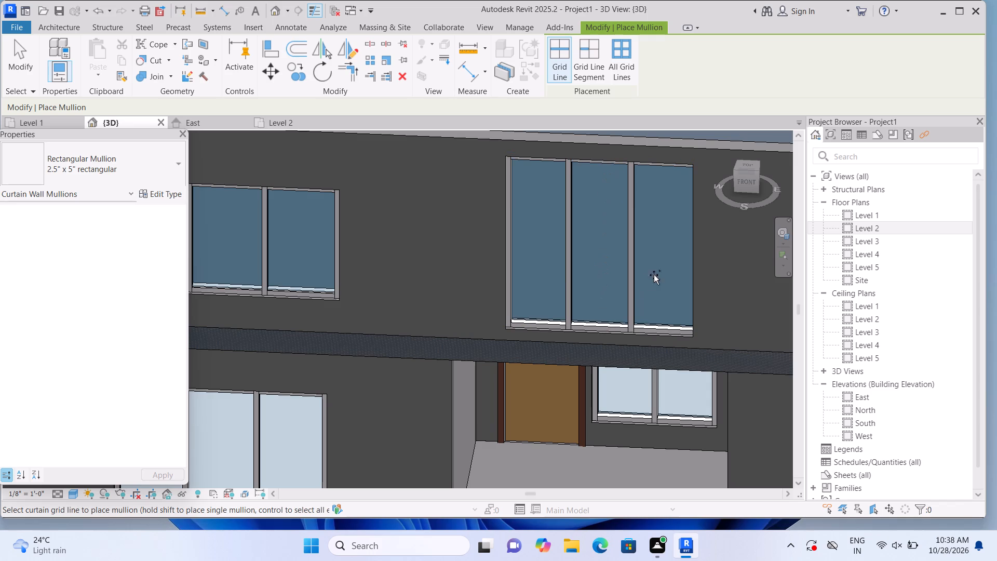
click(685, 256)
scroll(682, 261, down, 2)
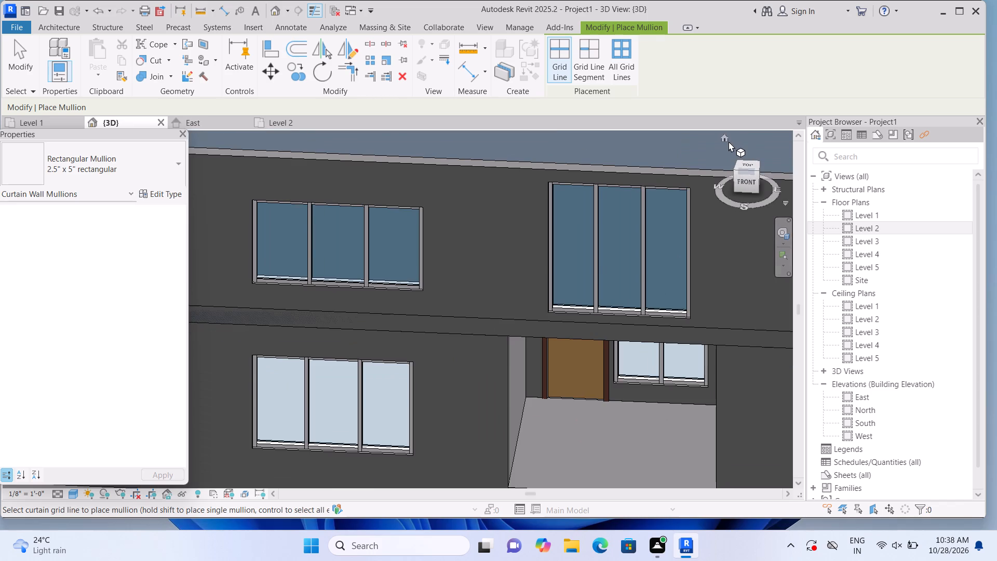
click(723, 135)
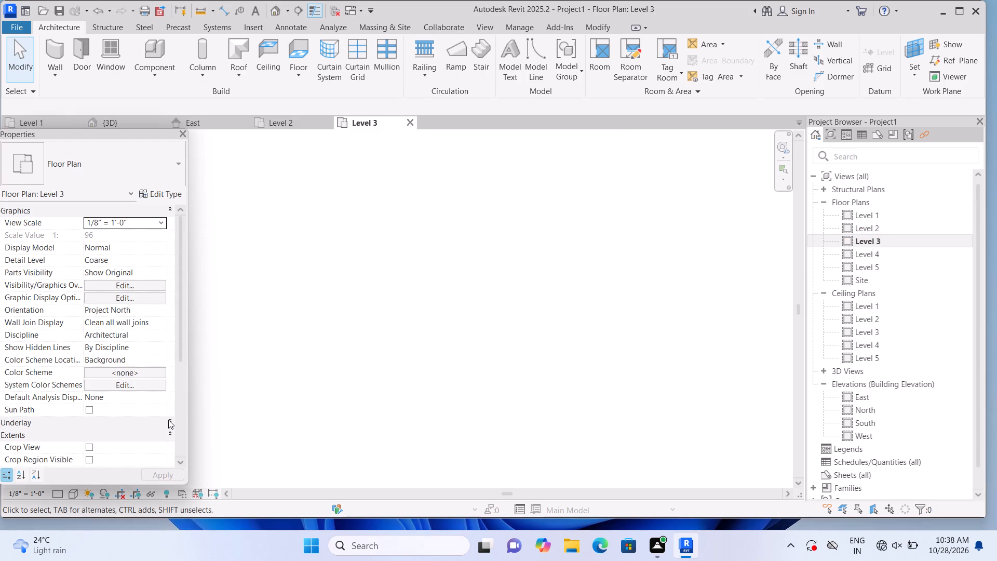
Set the underlay base level of the Level 3 floor plan to Level 2.
click(169, 419)
click(150, 434)
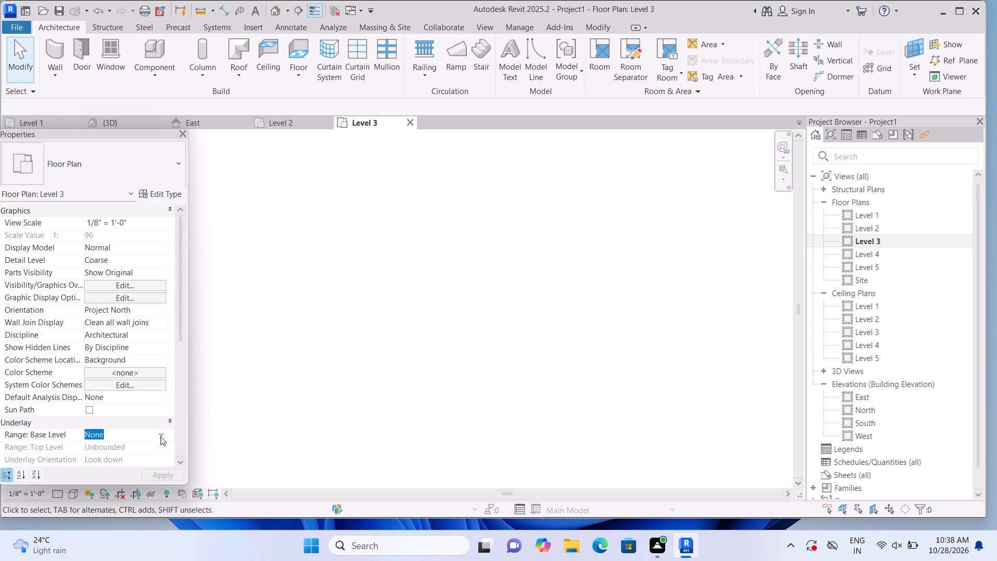
click(160, 431)
click(119, 467)
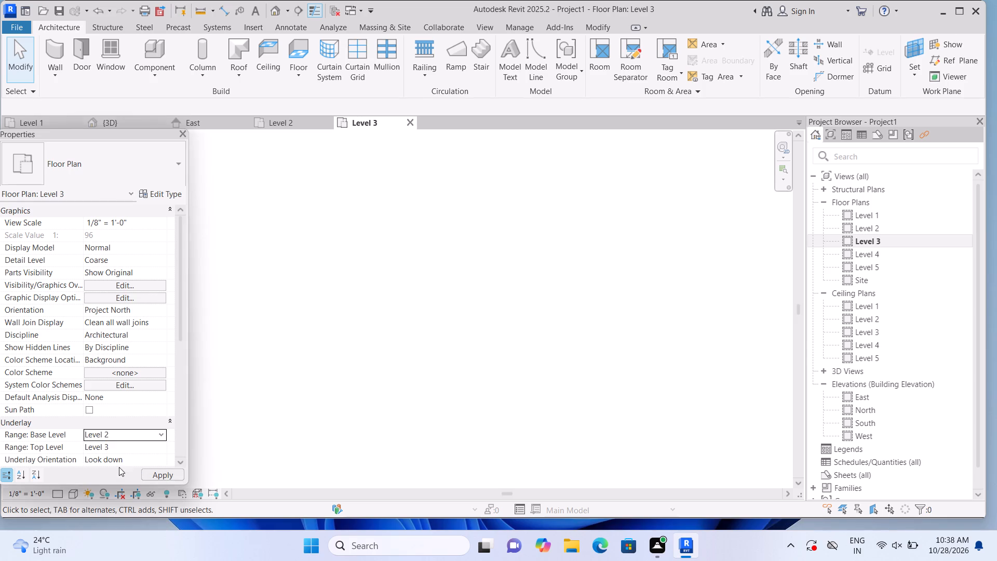
click(170, 479)
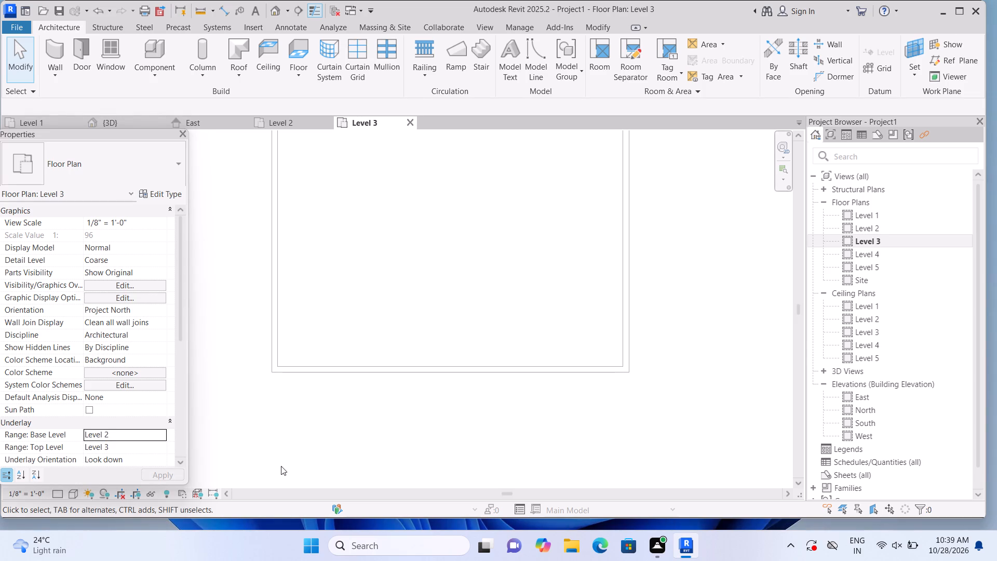
Create a Generic - 12" roof by footprint on Level 3, with a rectangular boundary along the outer faces of the exterior walls.
scroll(288, 473, down, 2)
middle_drag(348, 475, 380, 483)
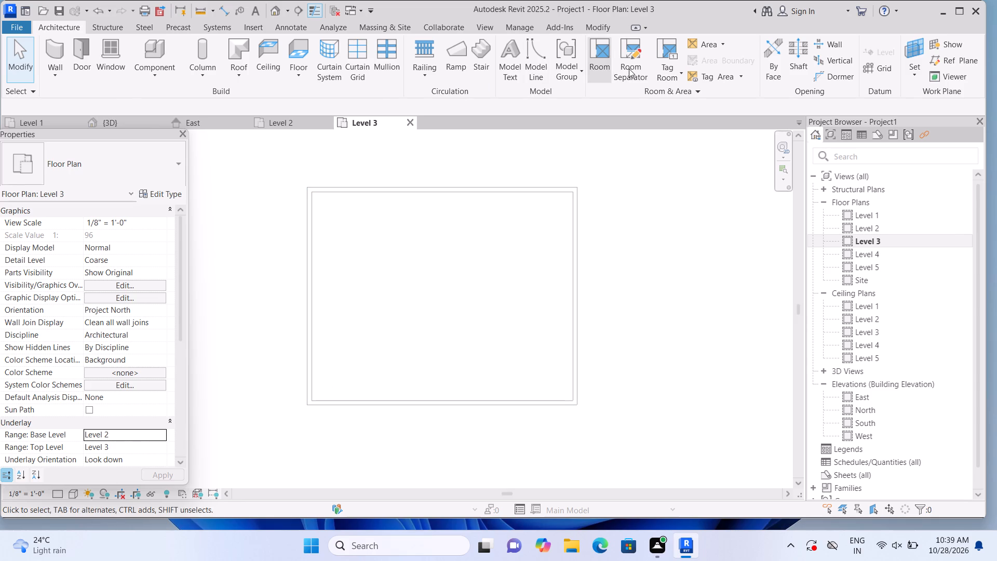
click(235, 77)
click(257, 104)
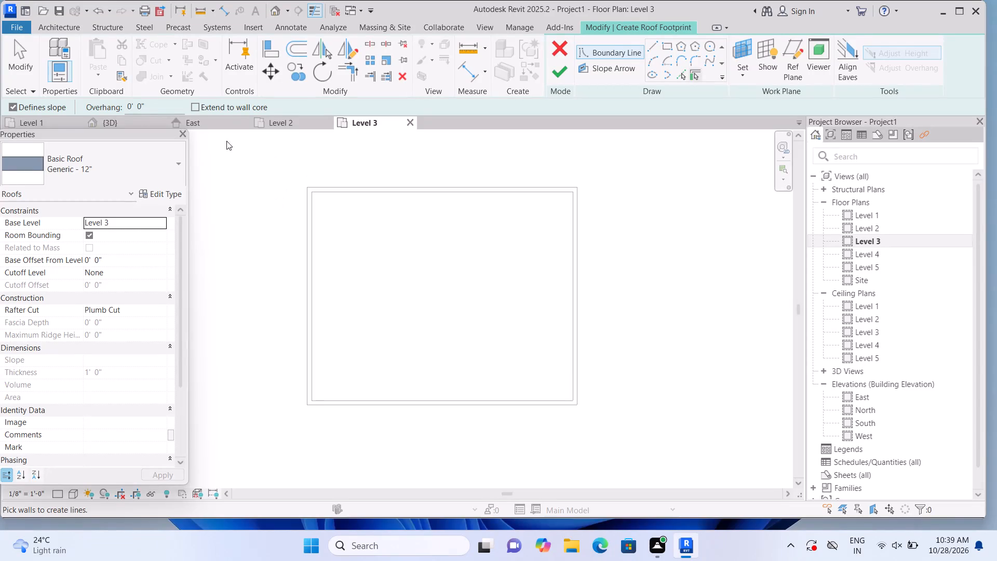
click(670, 50)
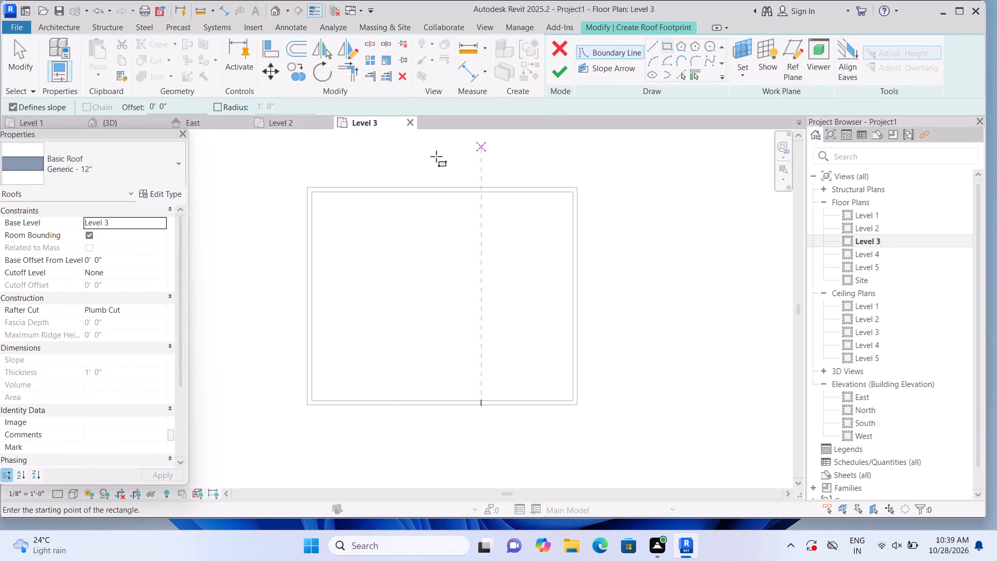
click(305, 183)
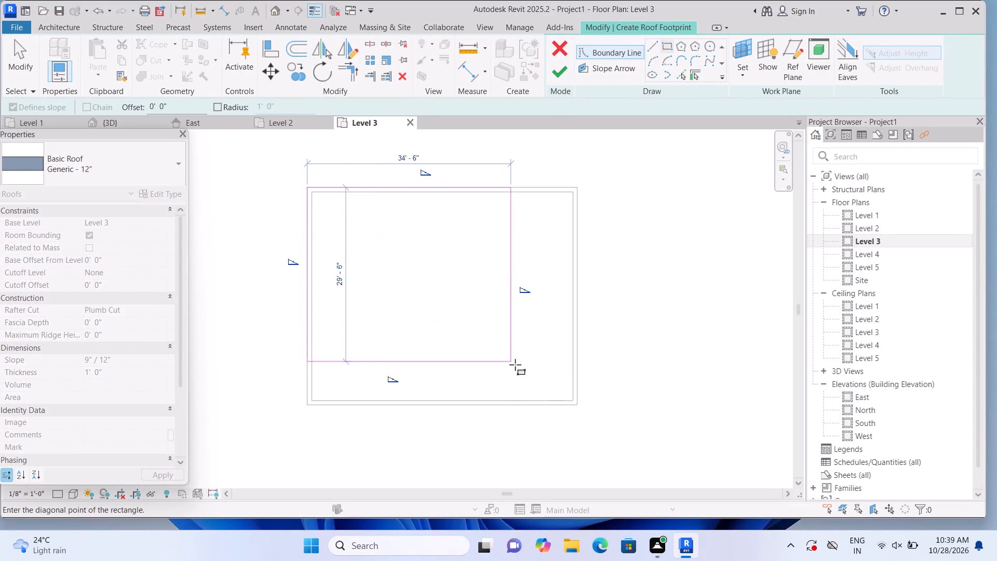
click(579, 405)
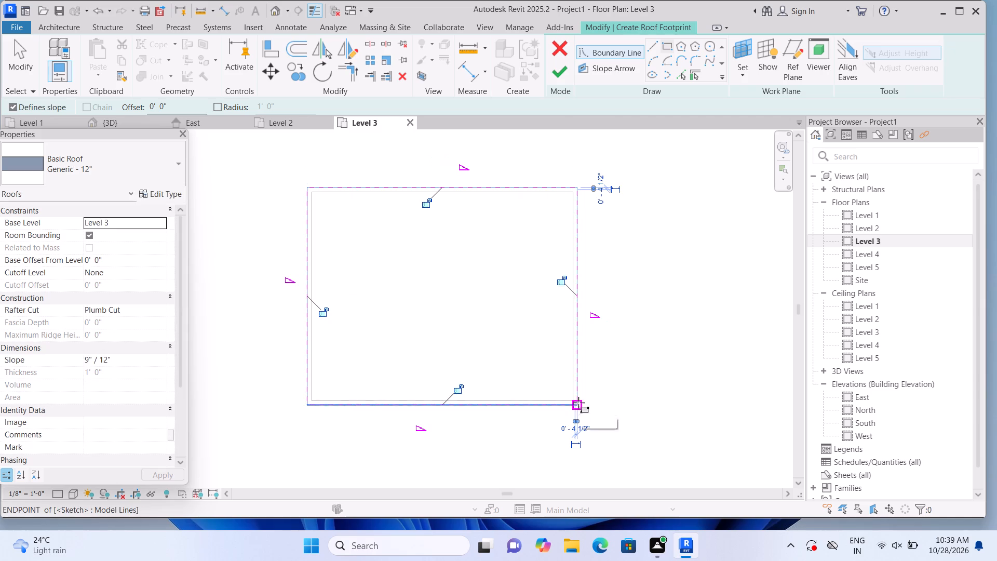
click(563, 72)
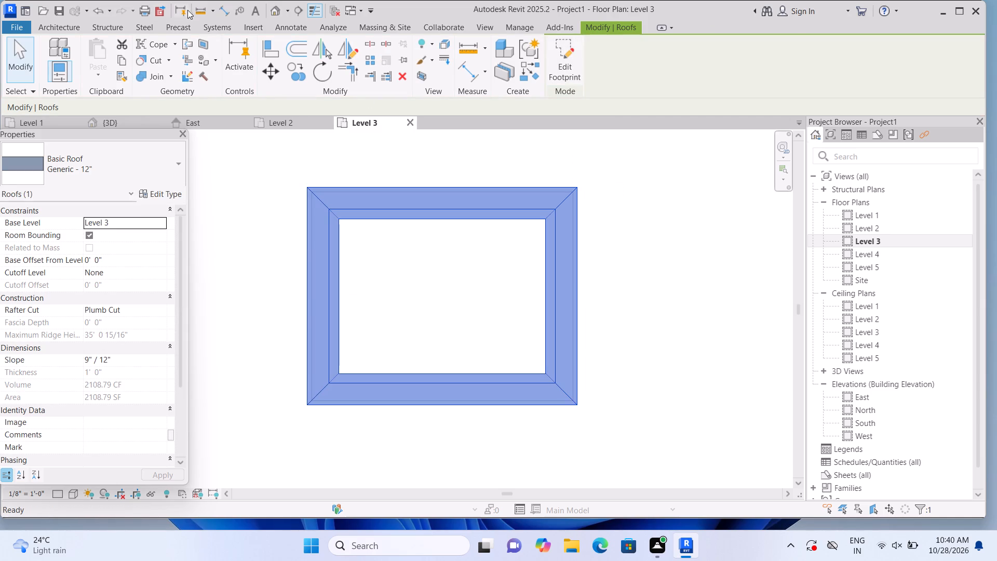
In the 3D view, set the slope of the Level 3 roof to 0" / 12" to make it flat.
click(277, 12)
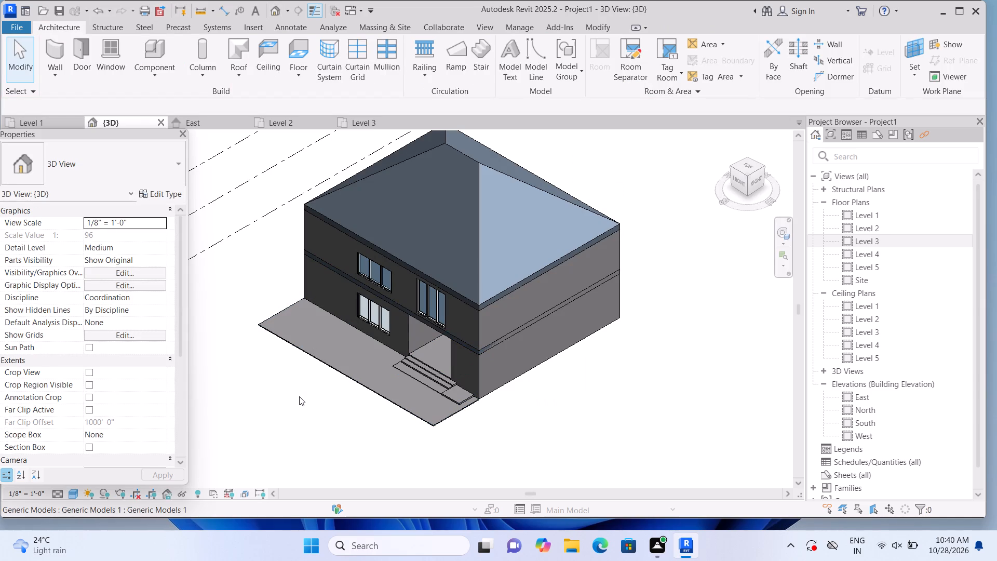
middle_drag(292, 388, 293, 416)
scroll(293, 416, up, 1)
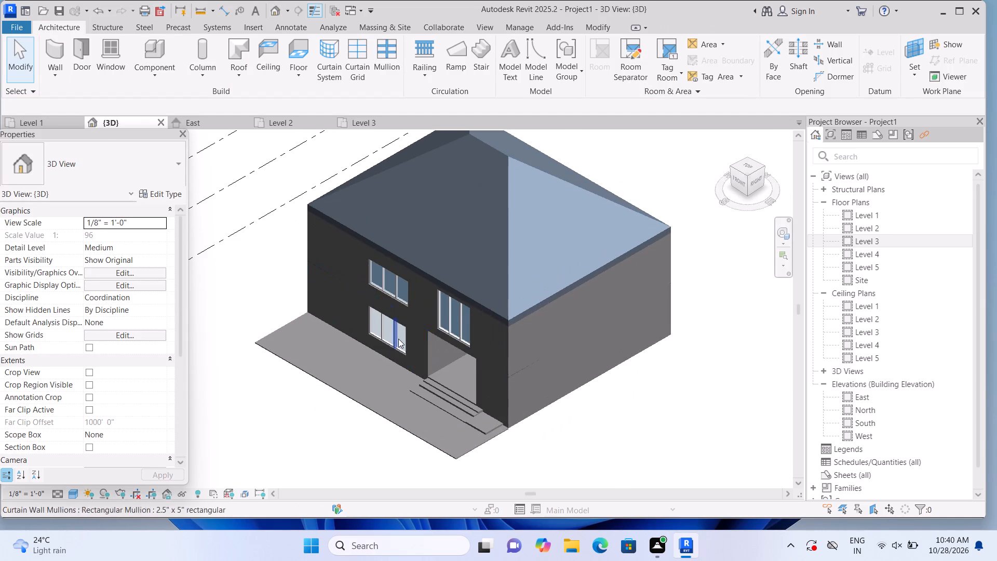
scroll(336, 415, down, 1)
click(473, 227)
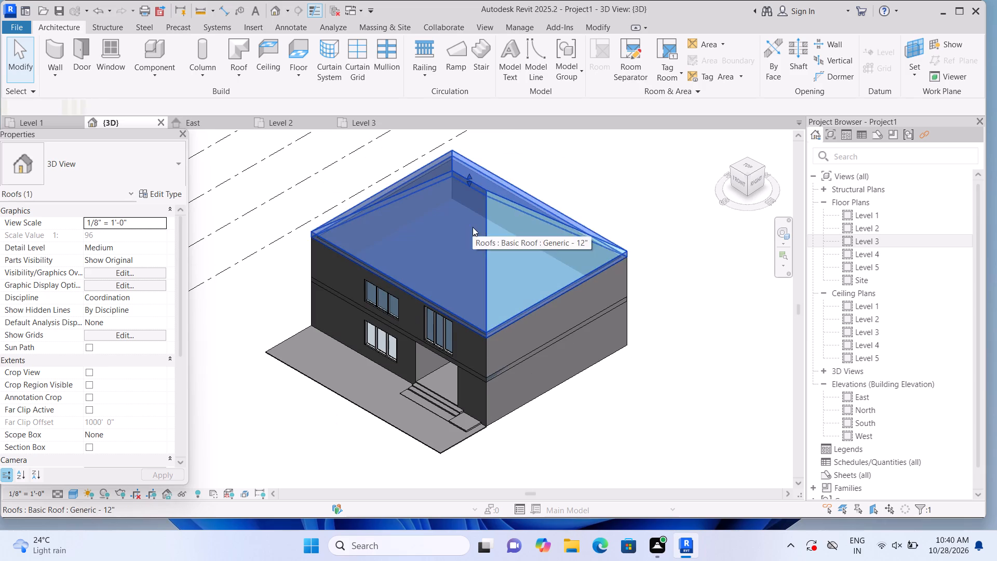
click(146, 359)
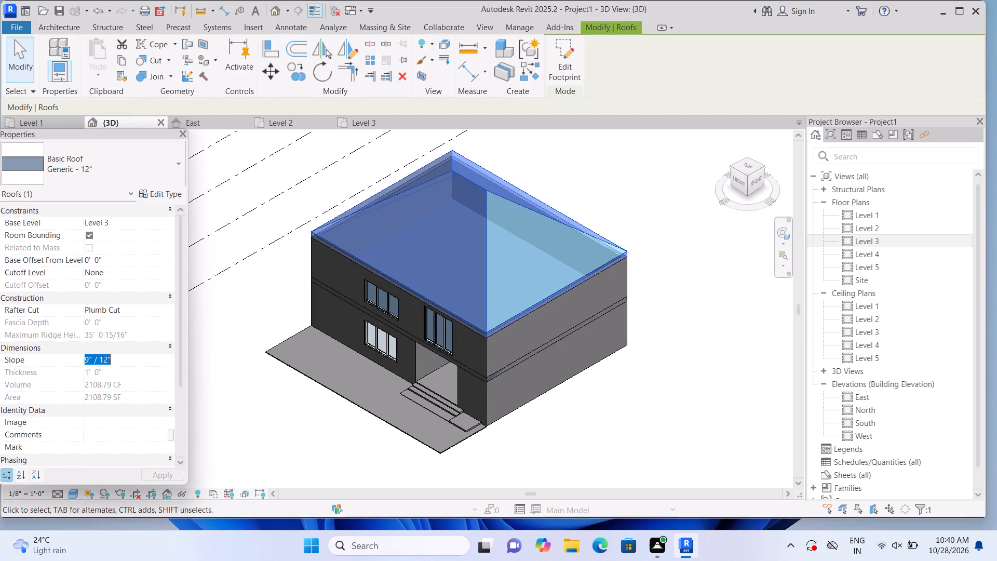
key(BackSpace)
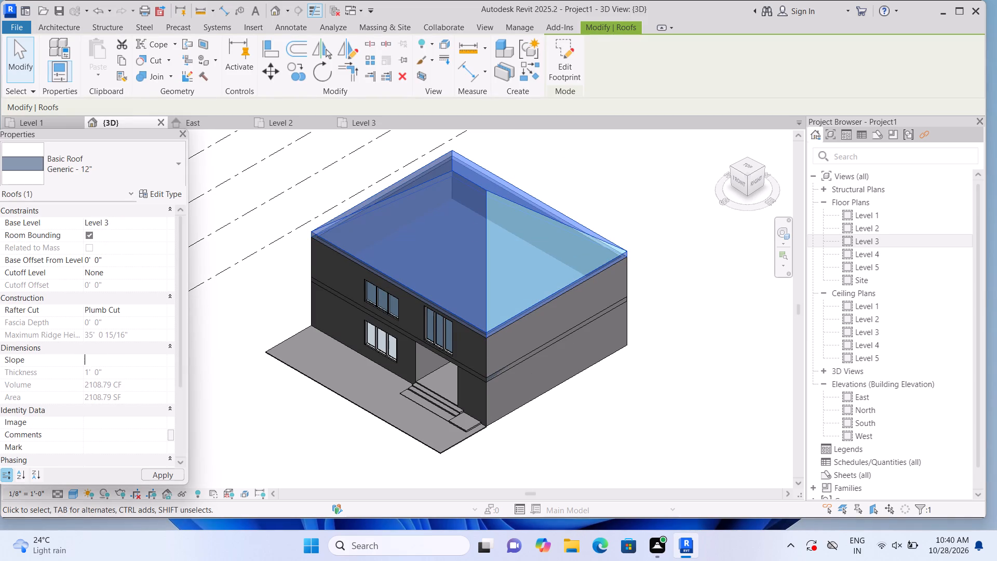
key(0)
key(Return)
click(270, 417)
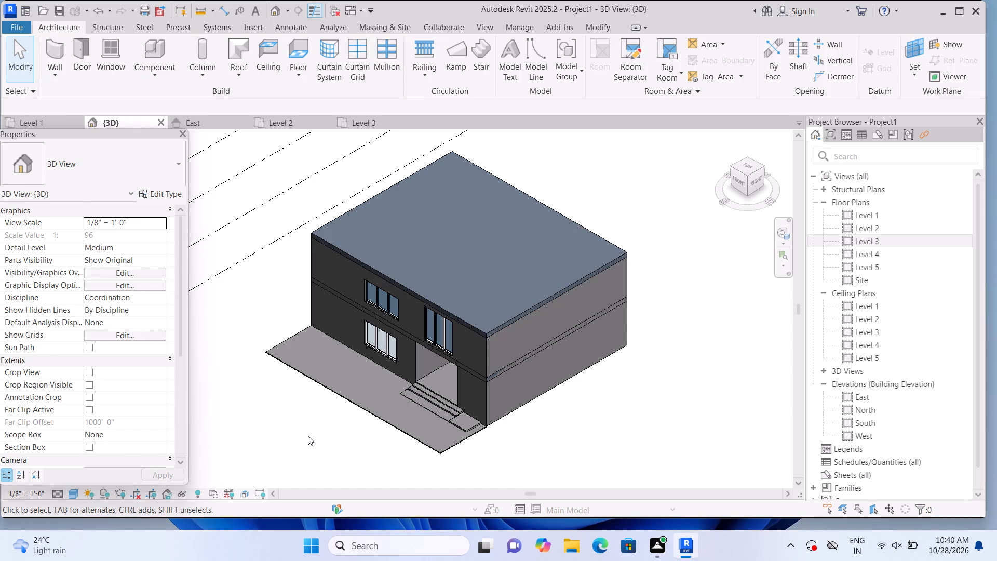
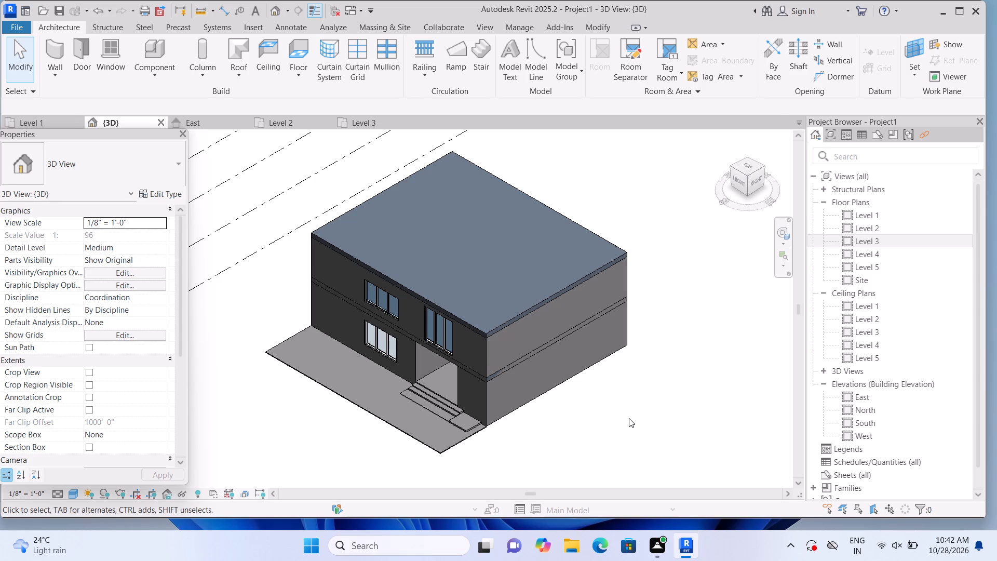
Examine the building's front facade in 3D and the window layout on the Level 2 floor plan.
shift+middle_drag(630, 425, 638, 373)
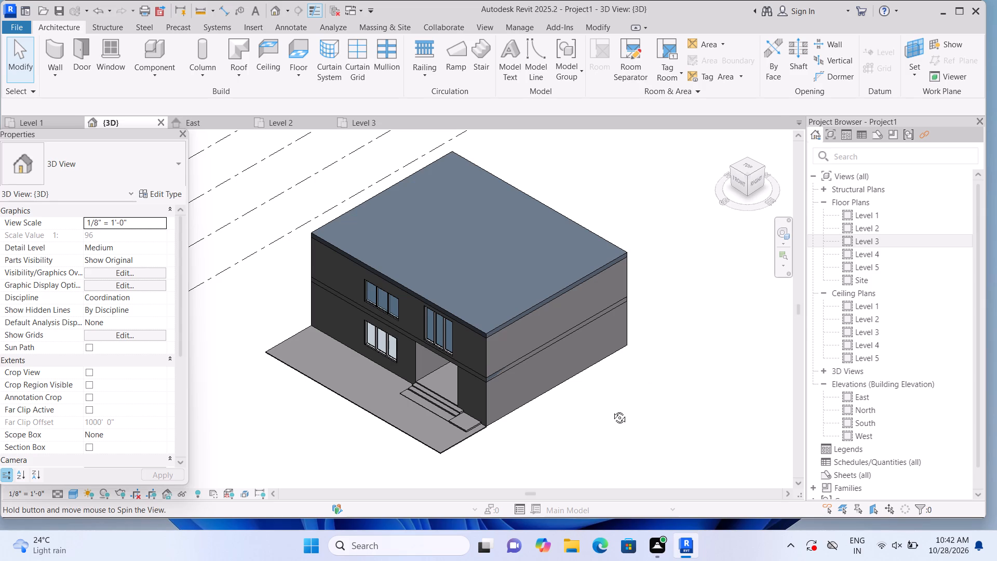
shift+middle_drag(603, 423, 651, 356)
scroll(476, 327, up, 1)
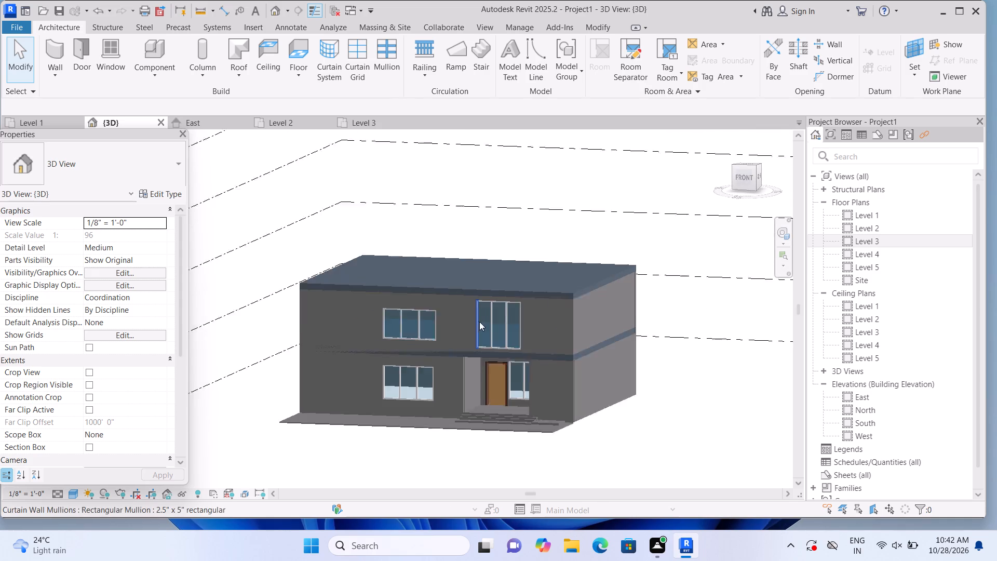
scroll(479, 322, up, 3)
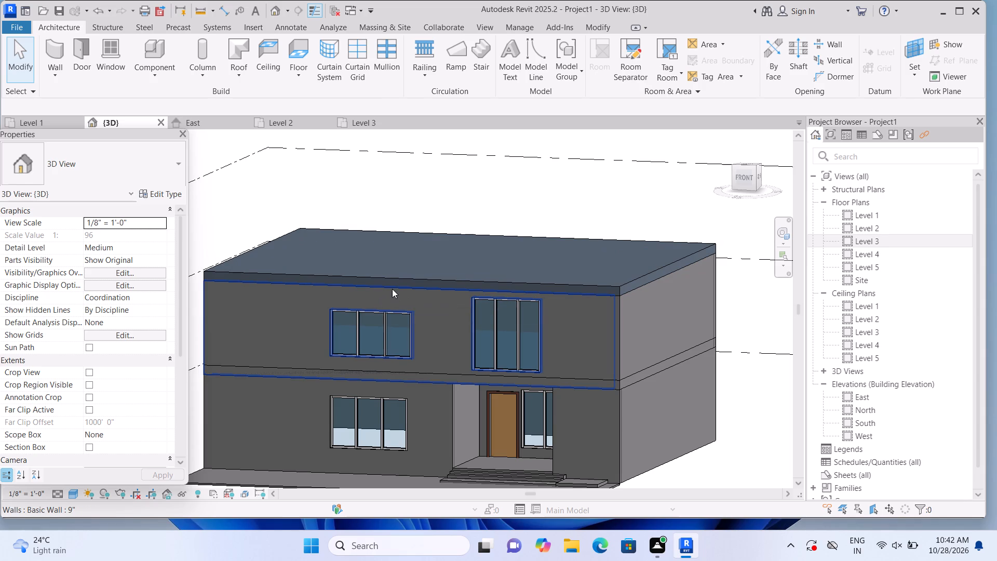
double_click(847, 225)
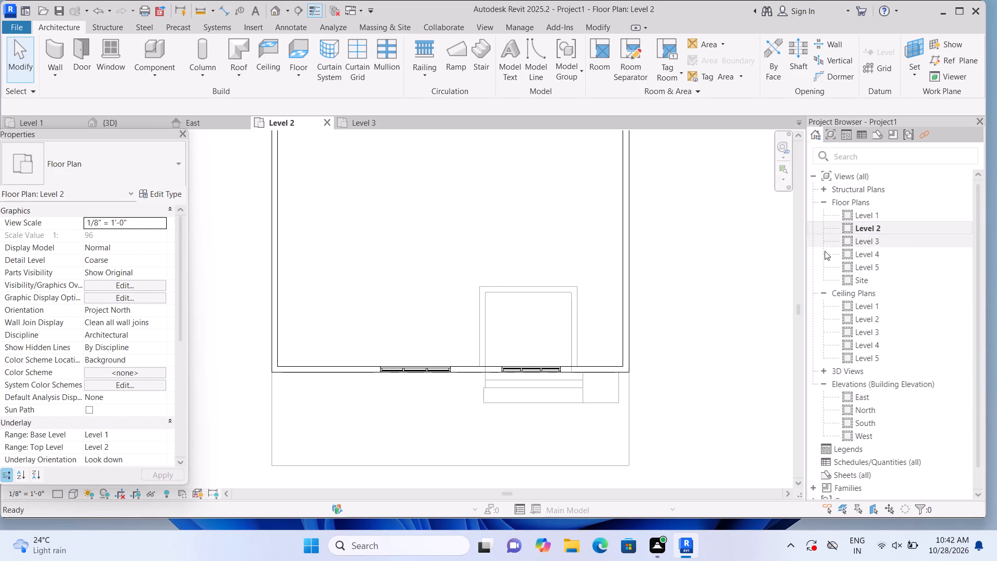
scroll(710, 289, down, 3)
middle_drag(694, 312, 647, 325)
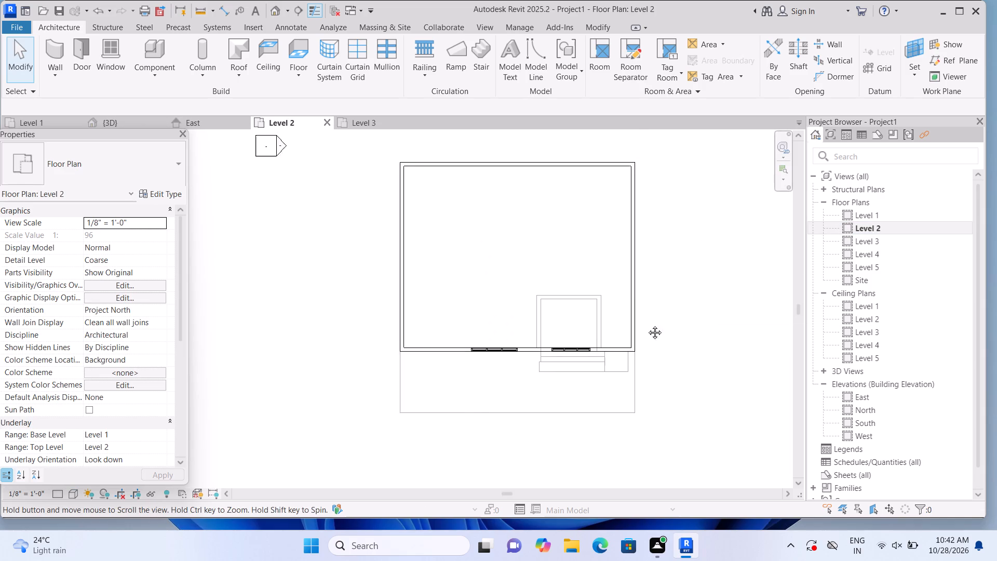
middle_drag(647, 325, 597, 333)
scroll(576, 379, up, 1)
middle_drag(596, 383, 662, 377)
scroll(543, 390, up, 1)
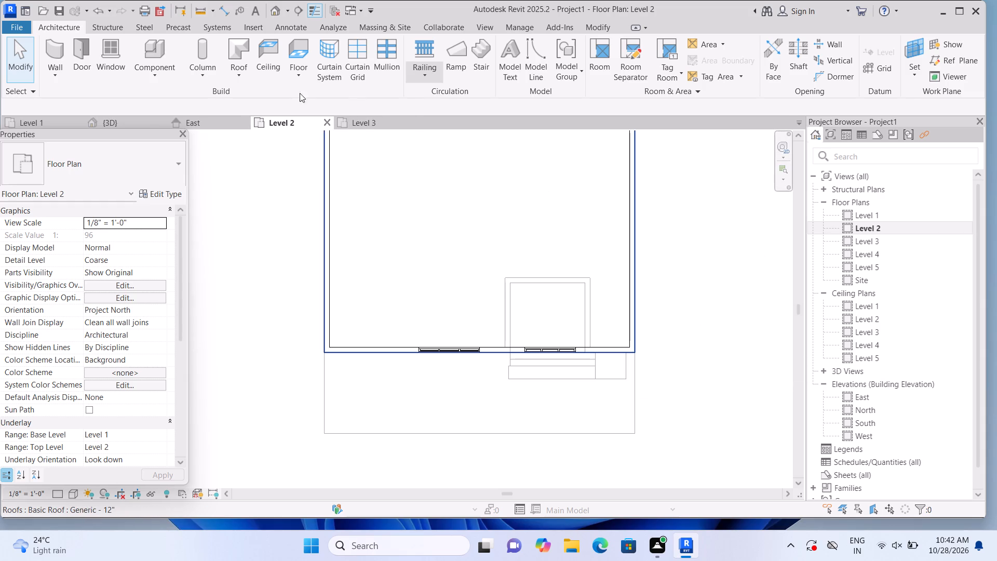
click(272, 14)
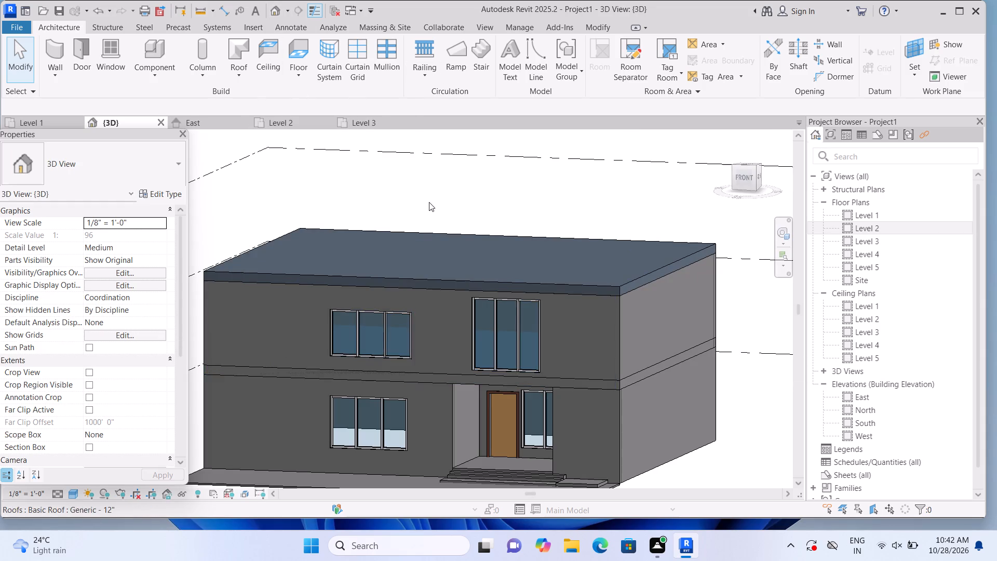
middle_drag(433, 202, 462, 164)
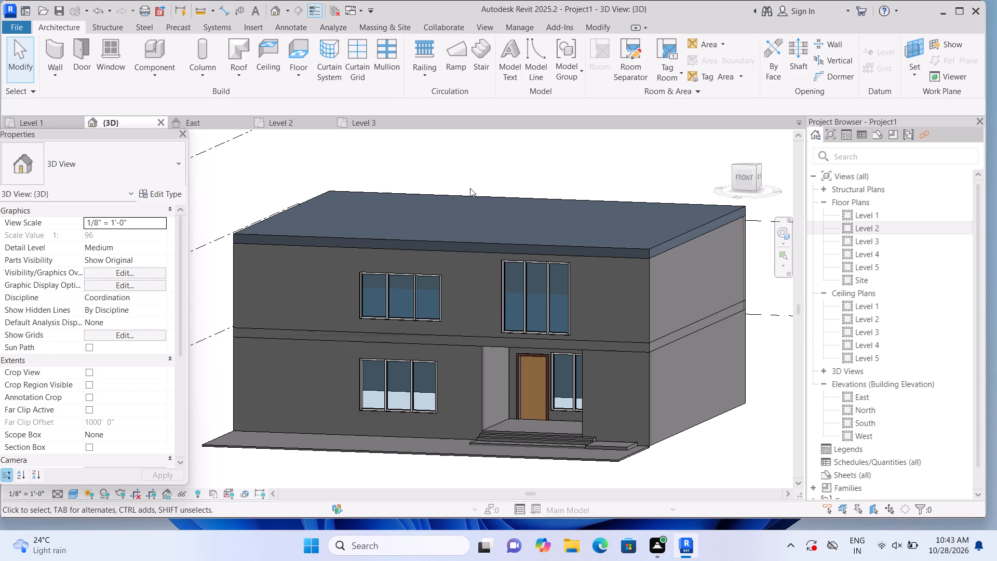
Create an in-place model component in the Generic Models category, accepting the suggested name.
click(56, 47)
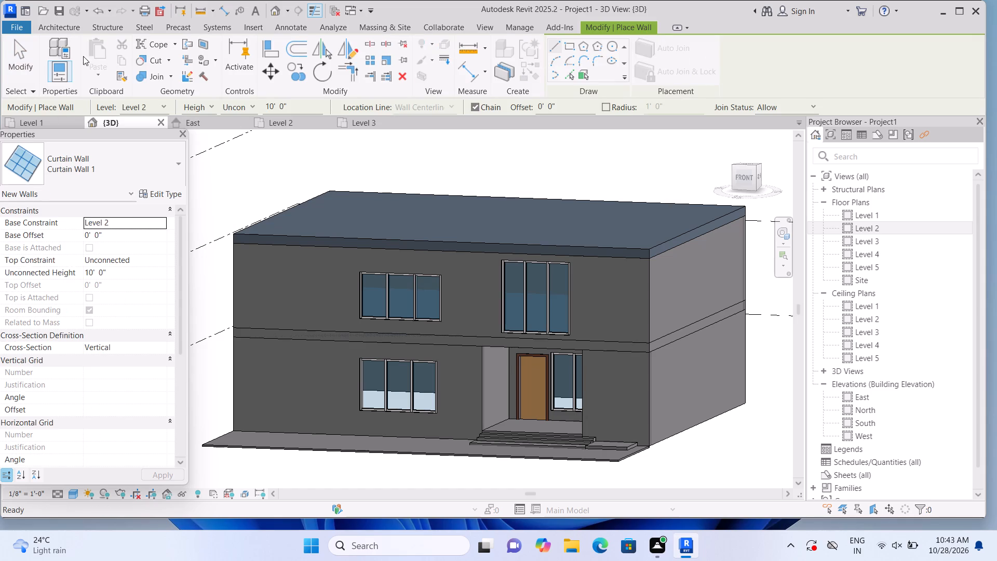
click(75, 28)
click(160, 73)
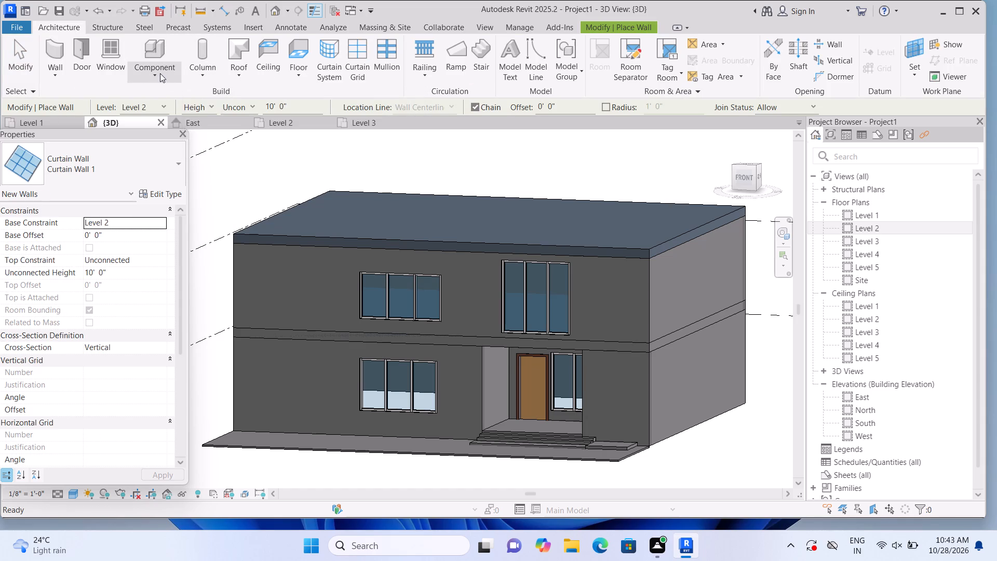
click(182, 122)
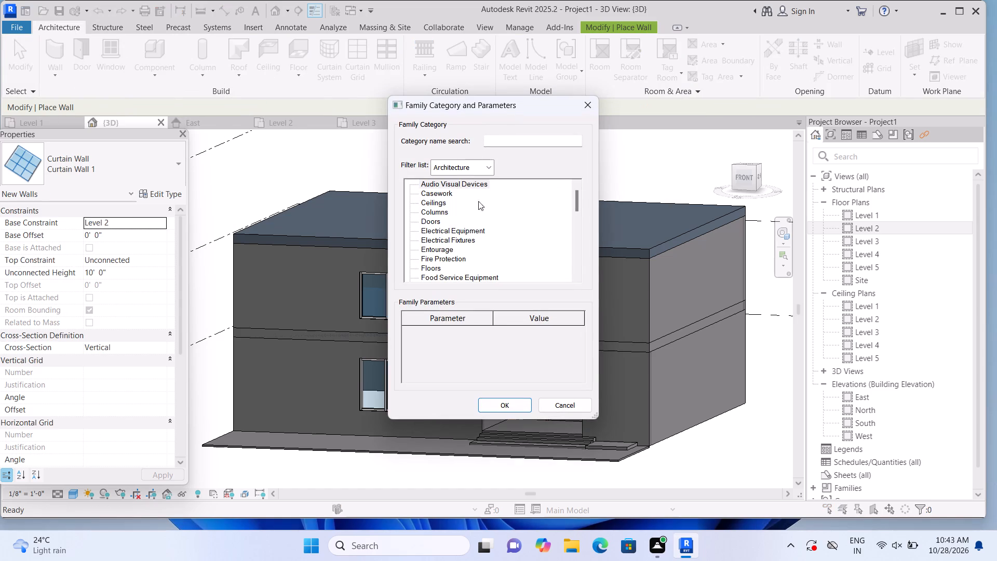
scroll(481, 217, down, 5)
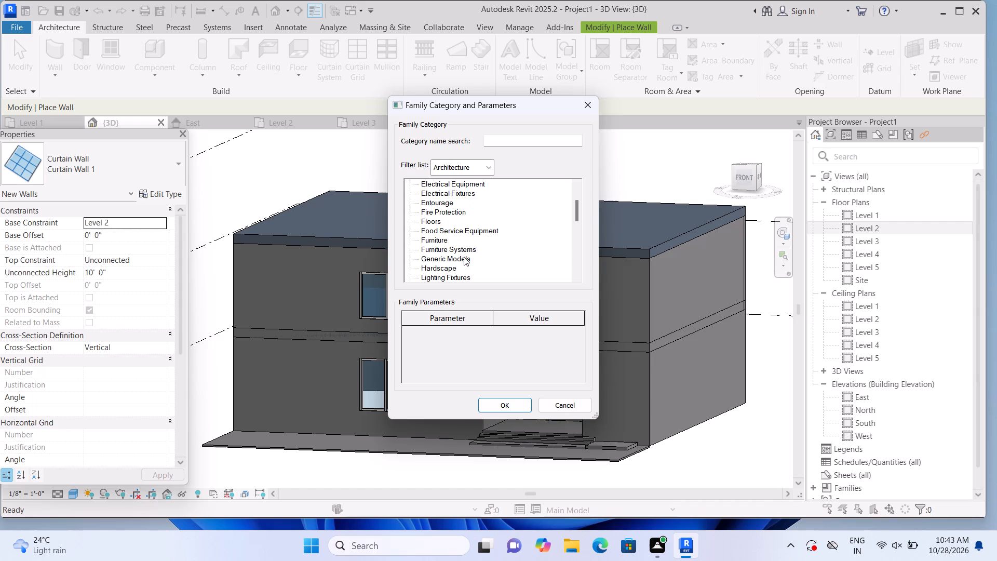
click(463, 258)
click(513, 402)
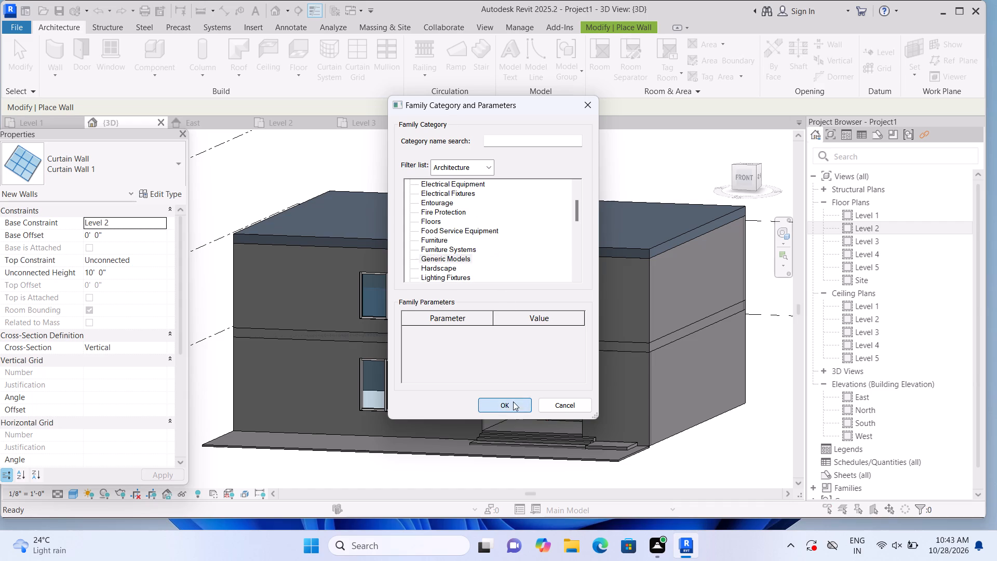
click(529, 297)
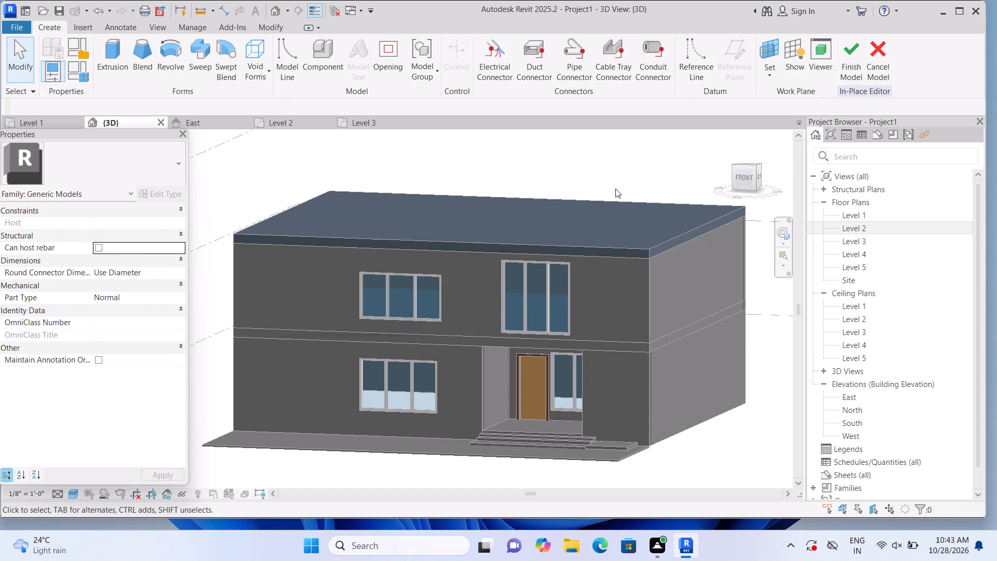
Start an extrusion and set its work plane to the front face of the upper-floor wall.
click(123, 58)
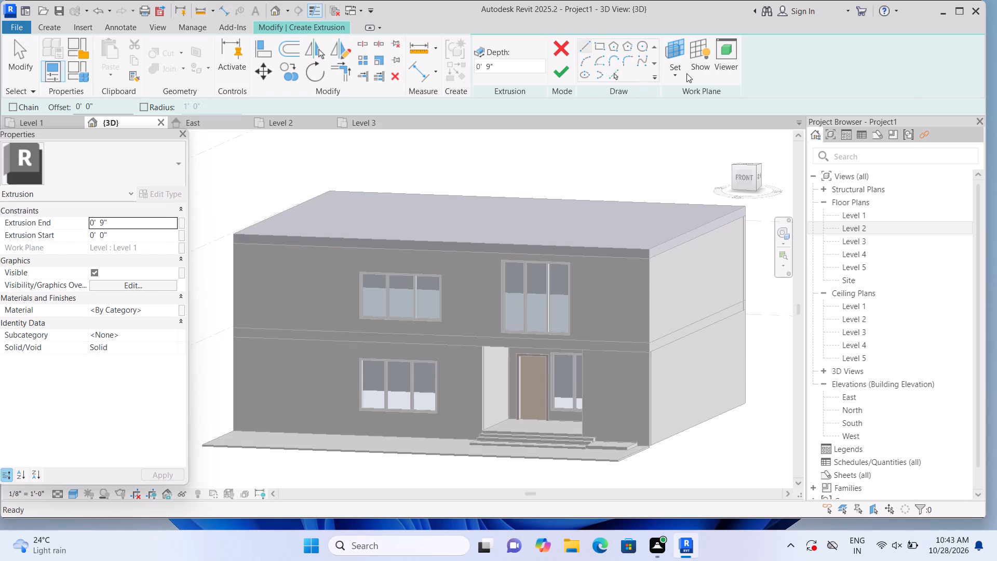
click(679, 75)
click(686, 123)
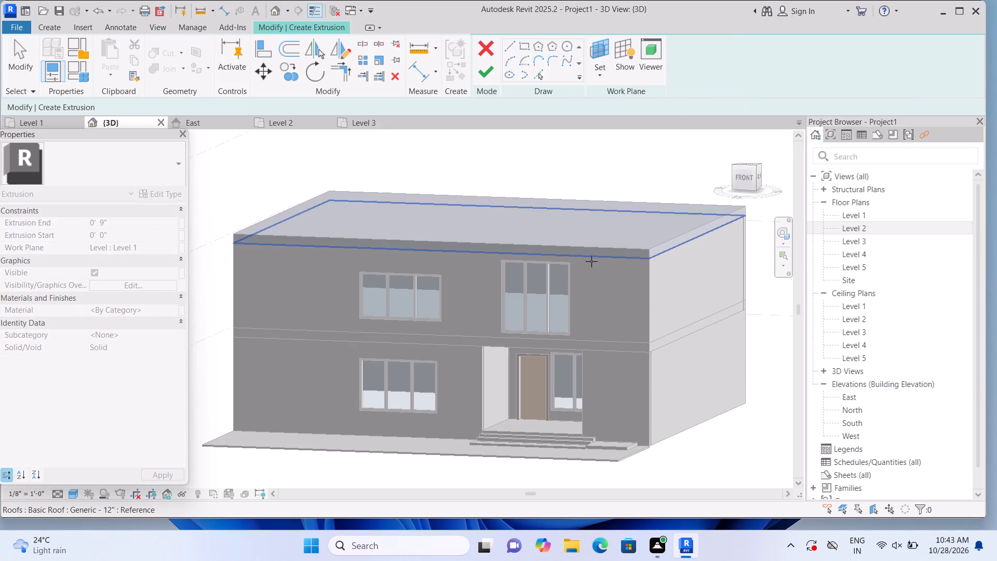
click(590, 266)
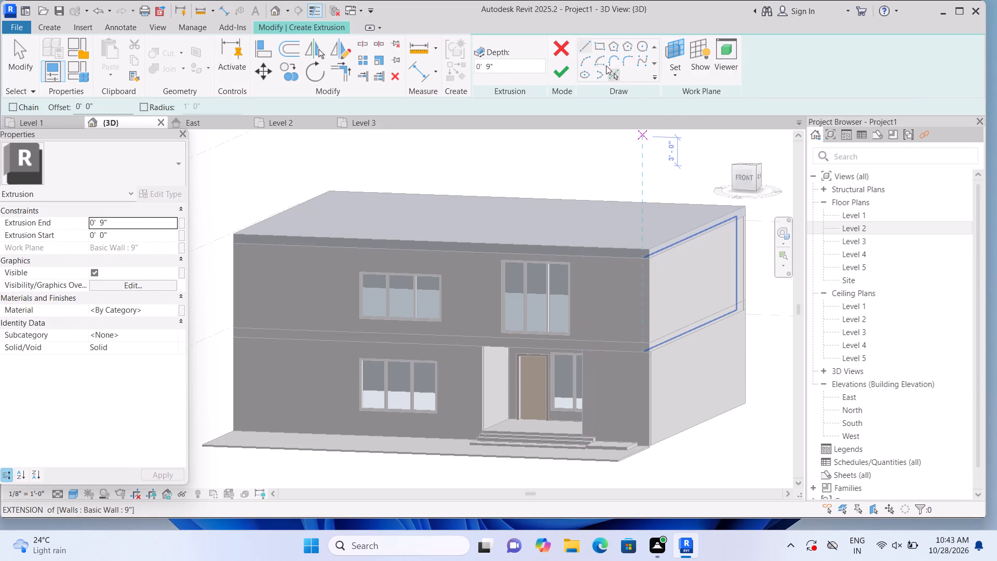
Sketch a rectangular extrusion profile on the upper-floor front wall beside the tall three-panel window.
click(596, 42)
scroll(575, 300, up, 2)
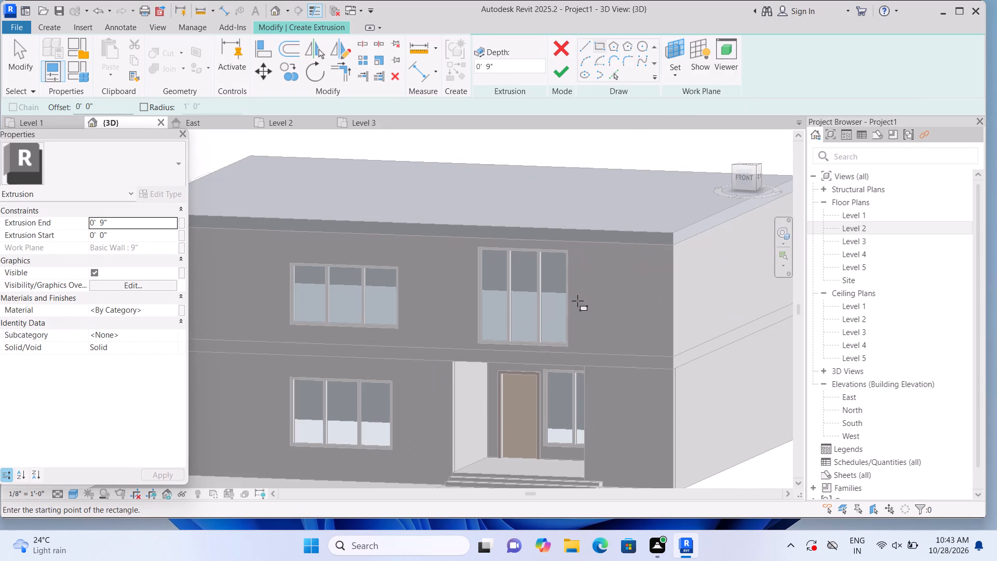
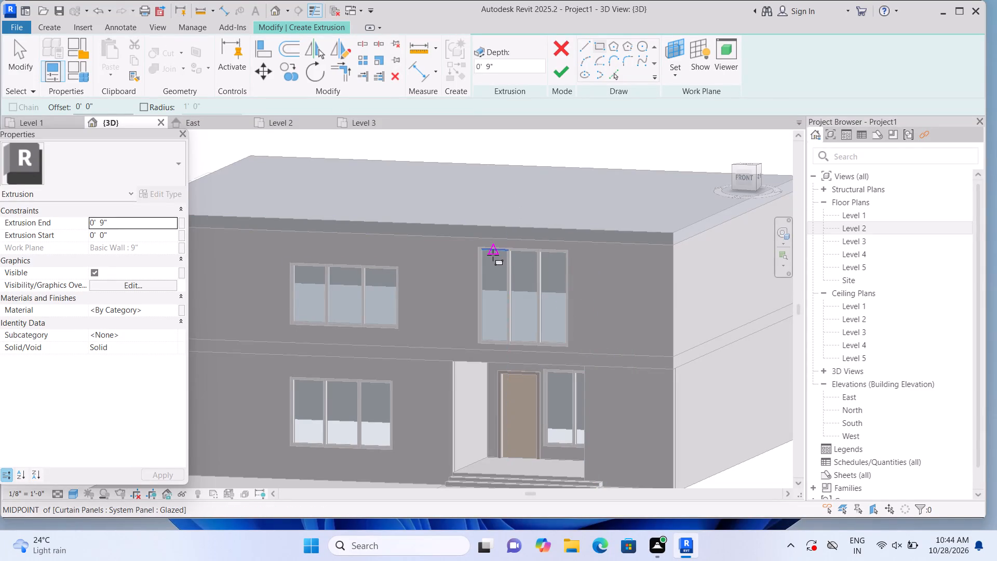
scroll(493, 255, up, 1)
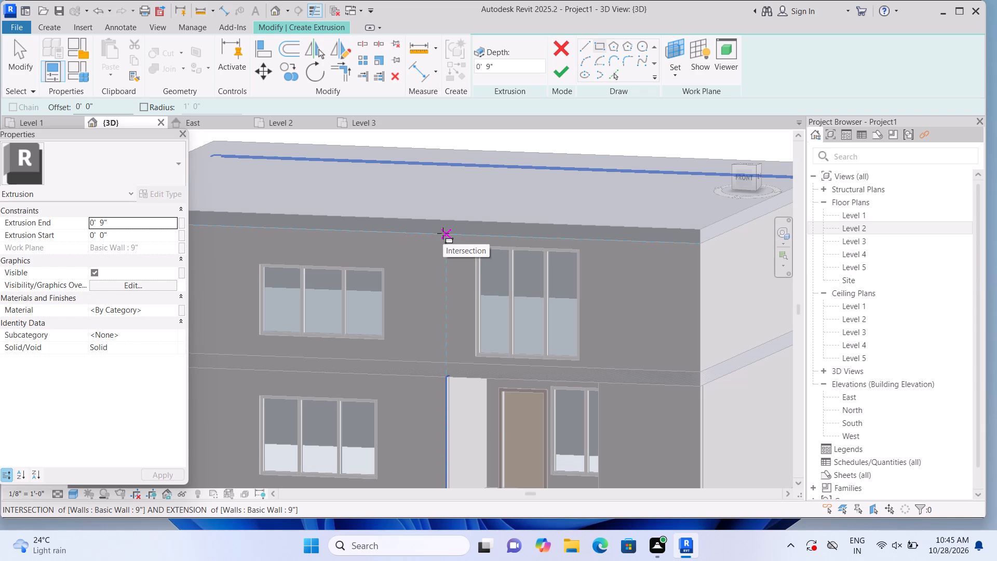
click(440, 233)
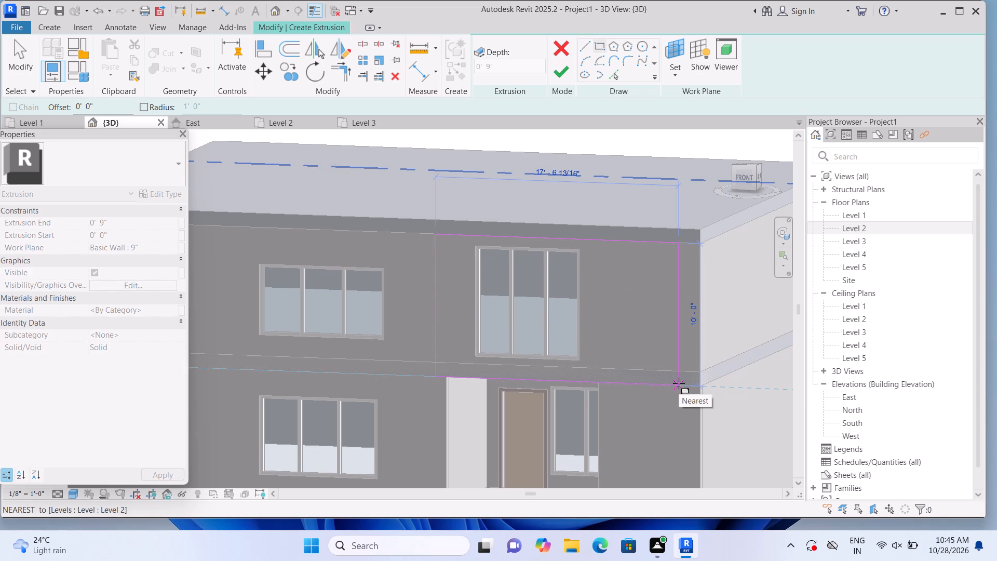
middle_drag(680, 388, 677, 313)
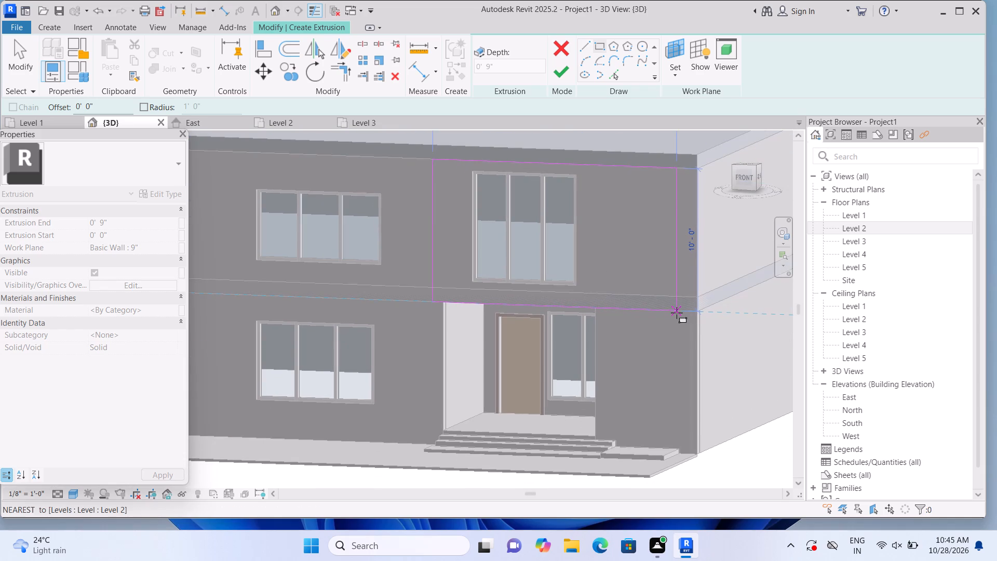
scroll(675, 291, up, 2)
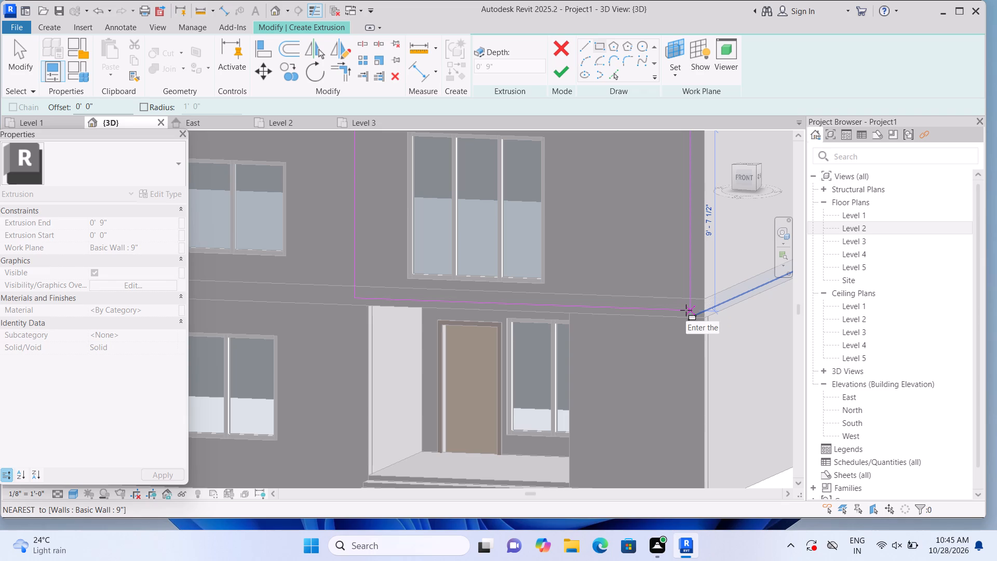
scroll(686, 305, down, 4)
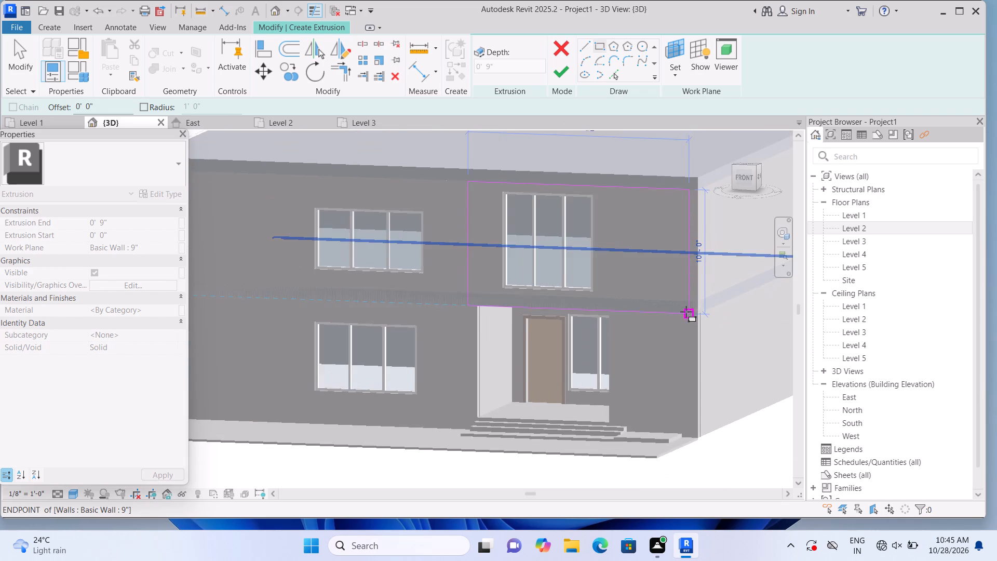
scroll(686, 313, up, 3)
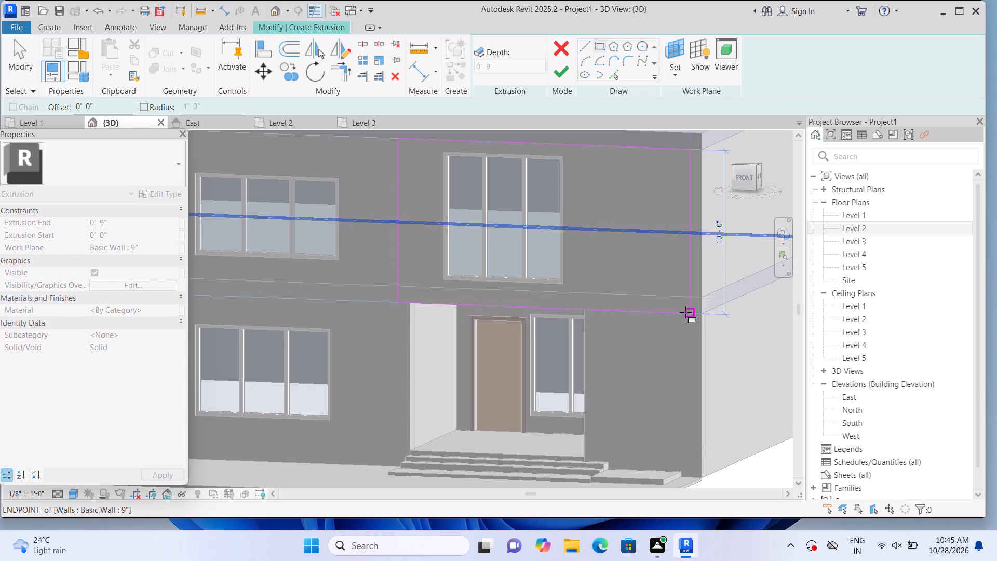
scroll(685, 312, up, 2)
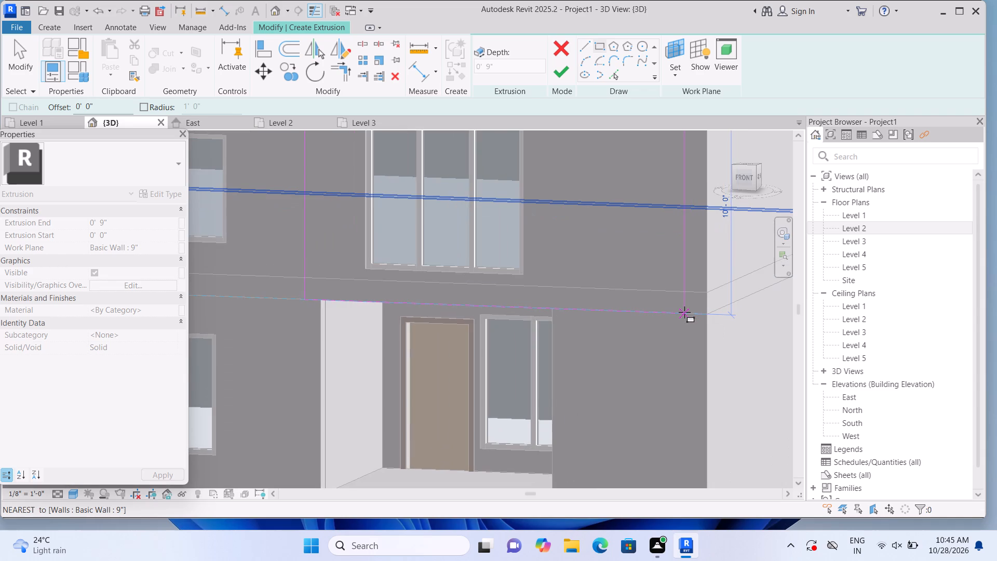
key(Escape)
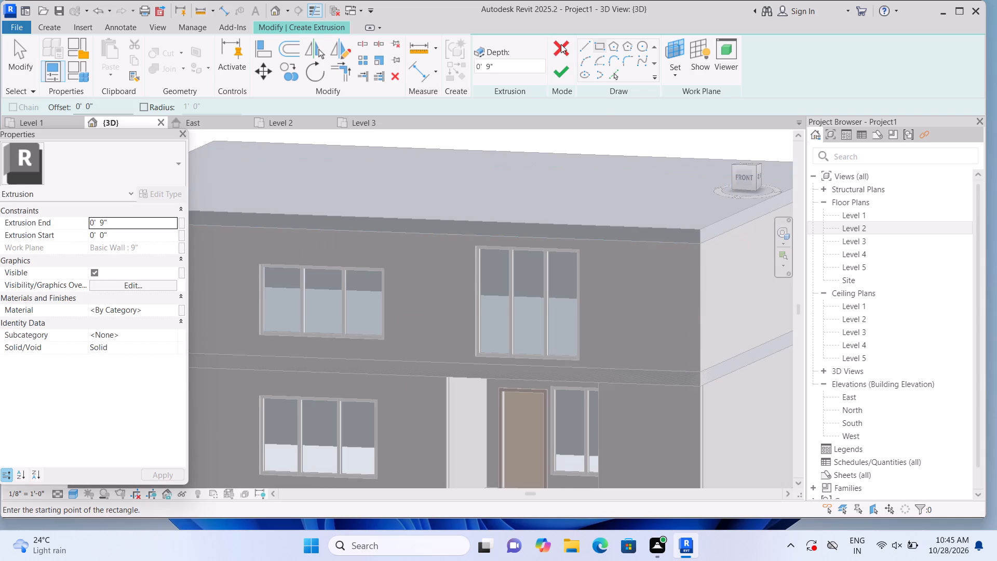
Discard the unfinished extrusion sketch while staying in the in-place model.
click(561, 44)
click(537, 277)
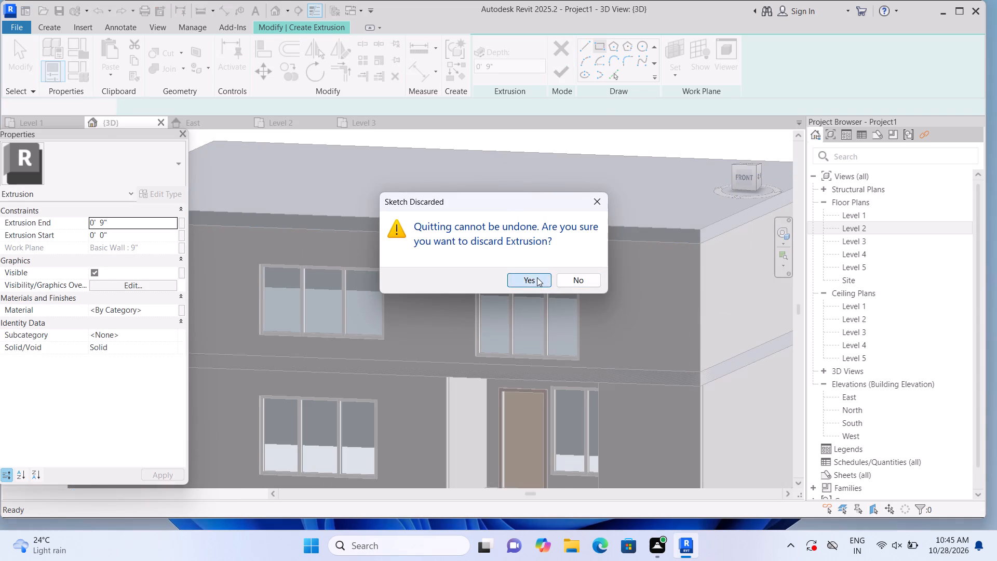
Start a new extrusion and set its work plane to the front face of the upper-floor wall.
scroll(557, 320, up, 1)
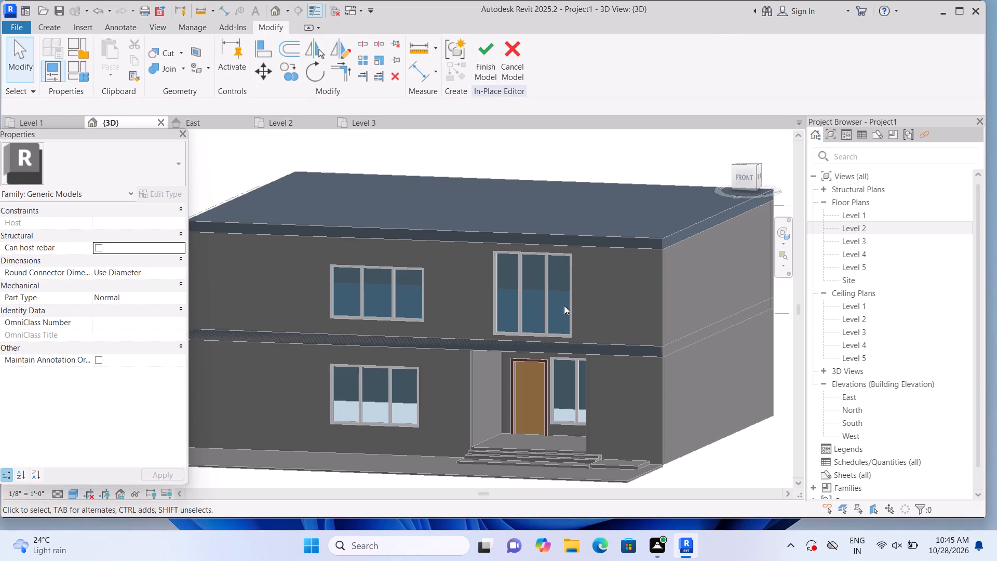
scroll(541, 359, up, 2)
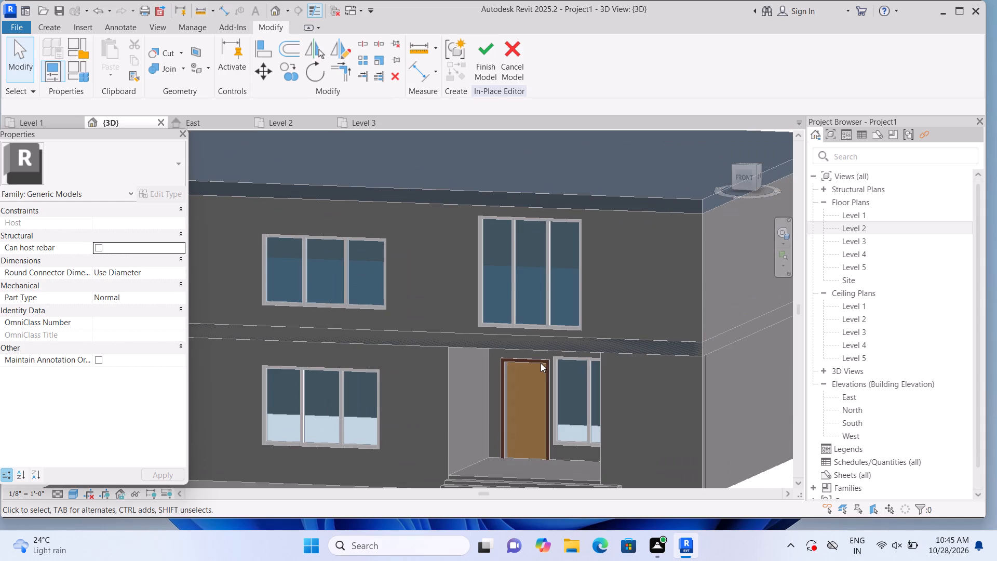
scroll(541, 363, down, 2)
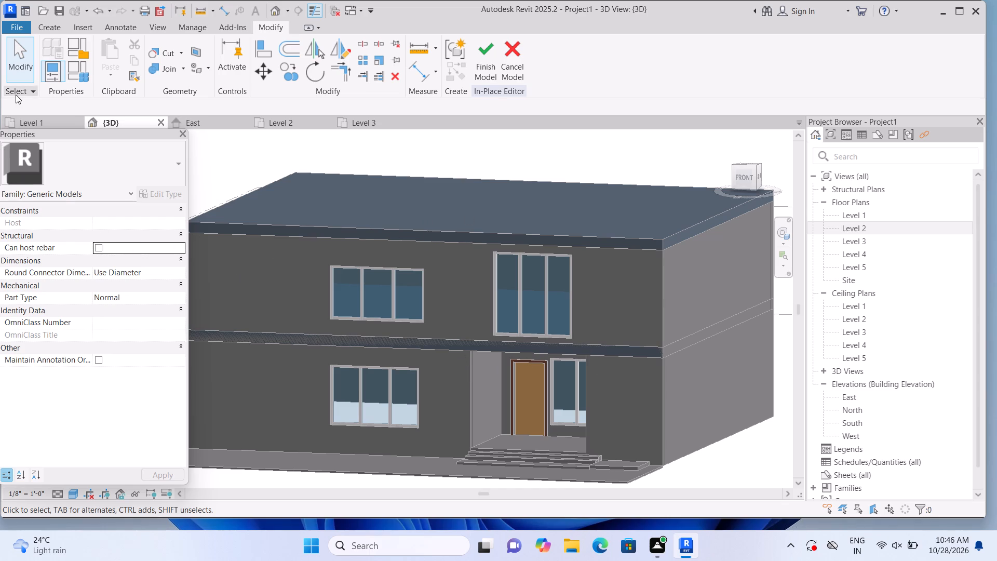
click(51, 30)
click(117, 76)
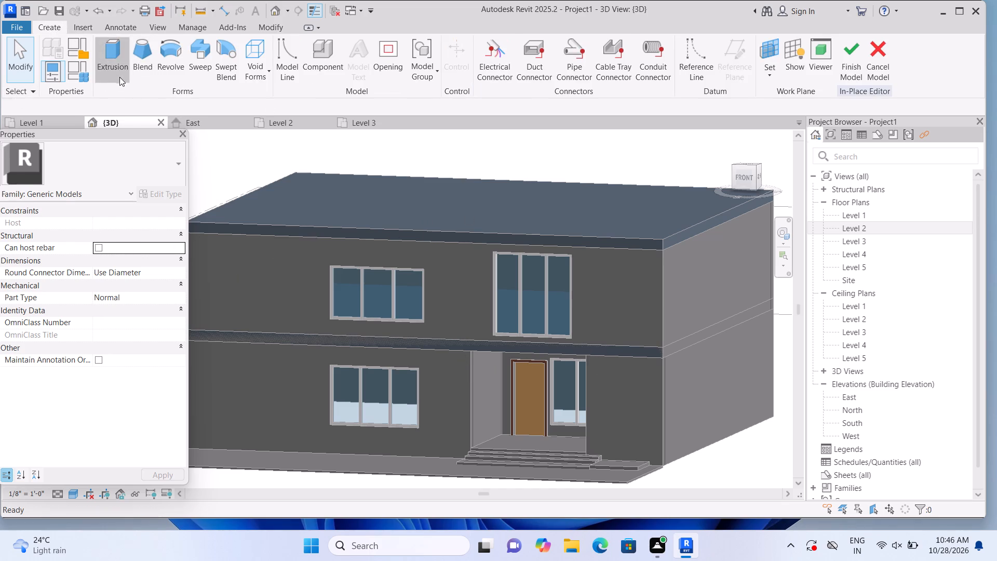
click(679, 74)
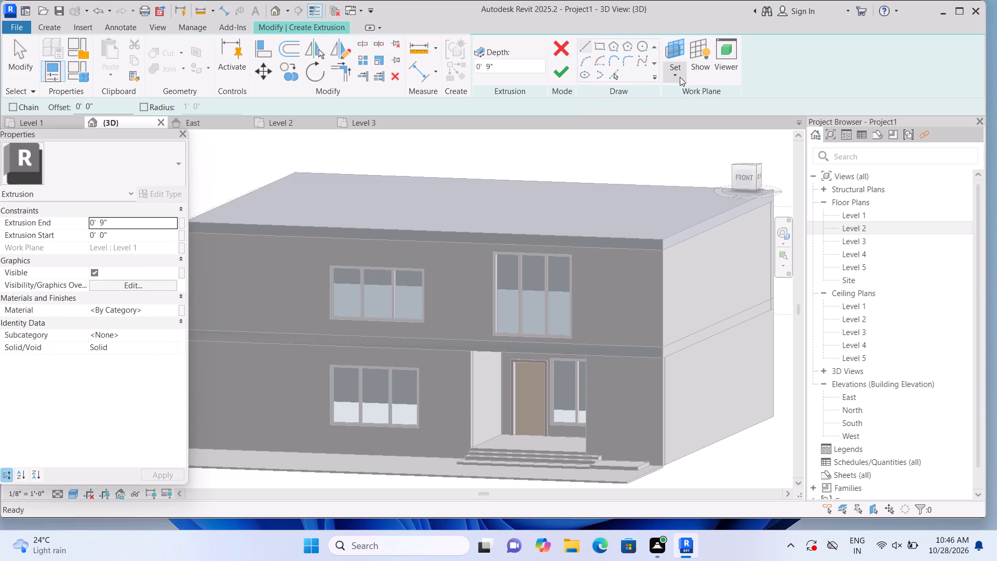
click(689, 126)
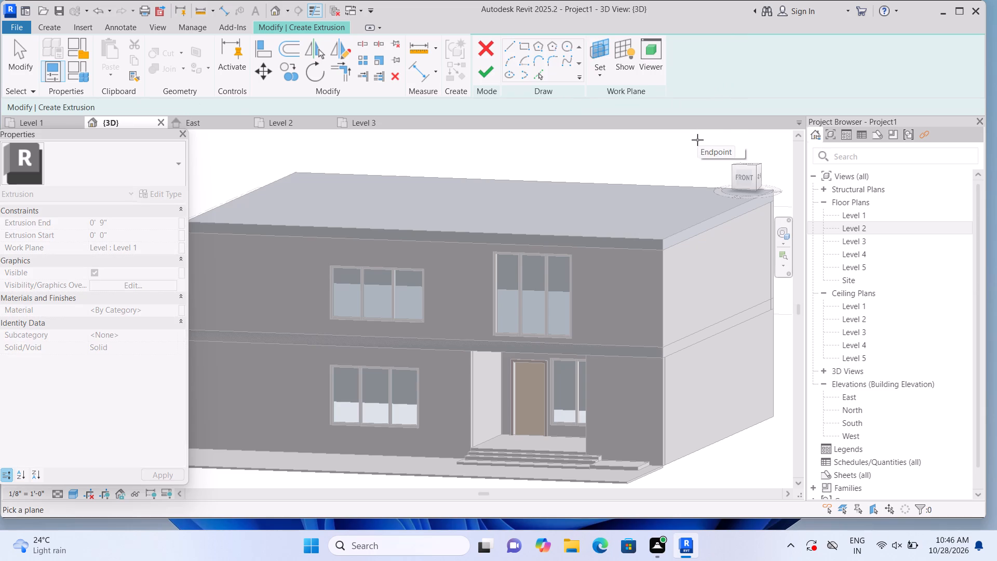
click(586, 288)
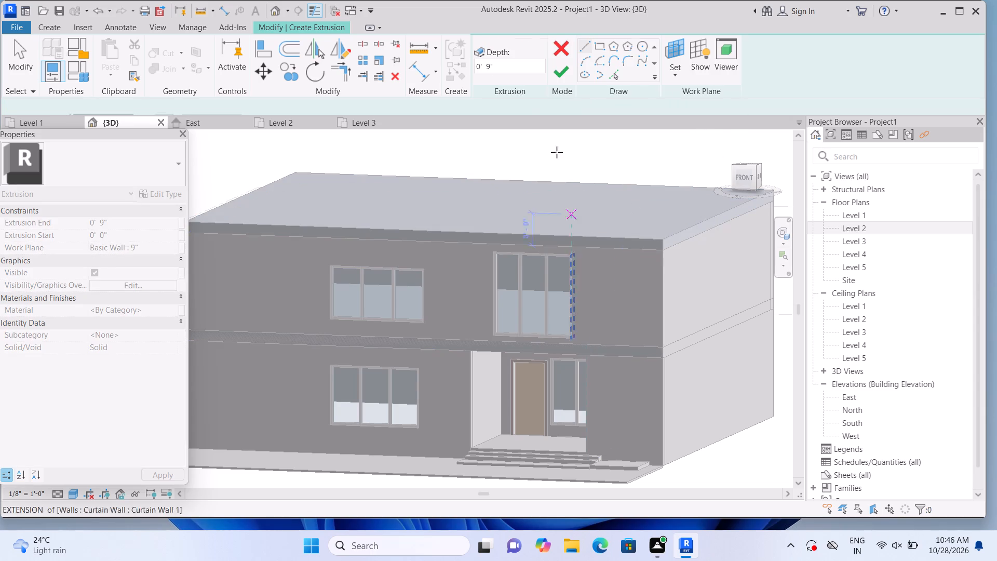
Sketch a rectangular band about 9 inches high under the roof edge, from beyond the tall window to the wall's corner.
click(603, 49)
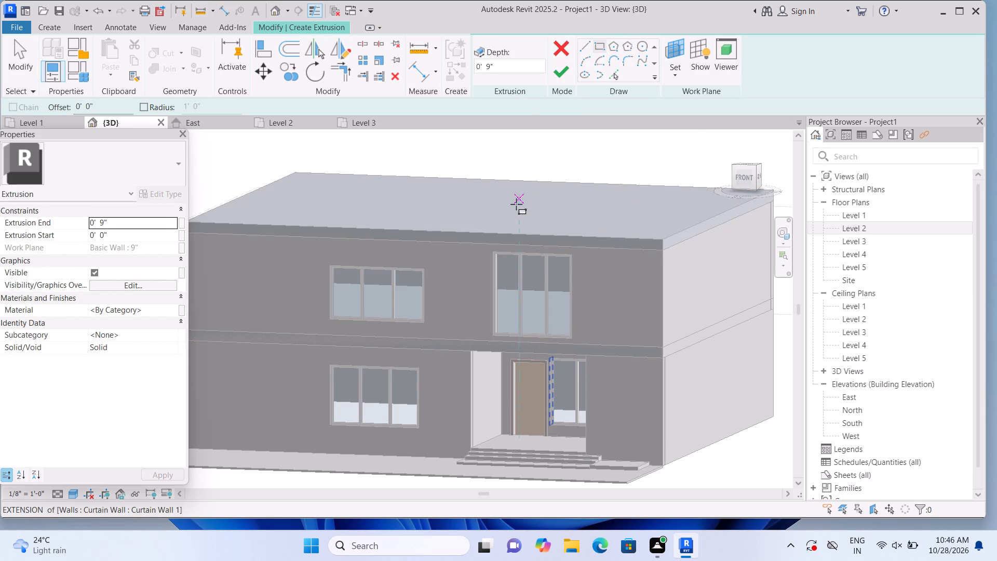
scroll(469, 274, up, 2)
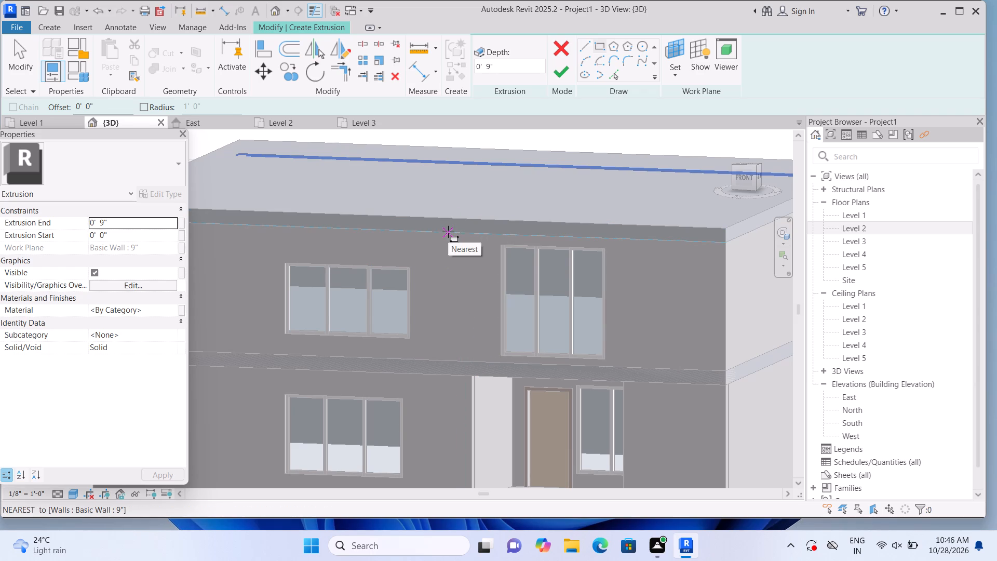
click(463, 234)
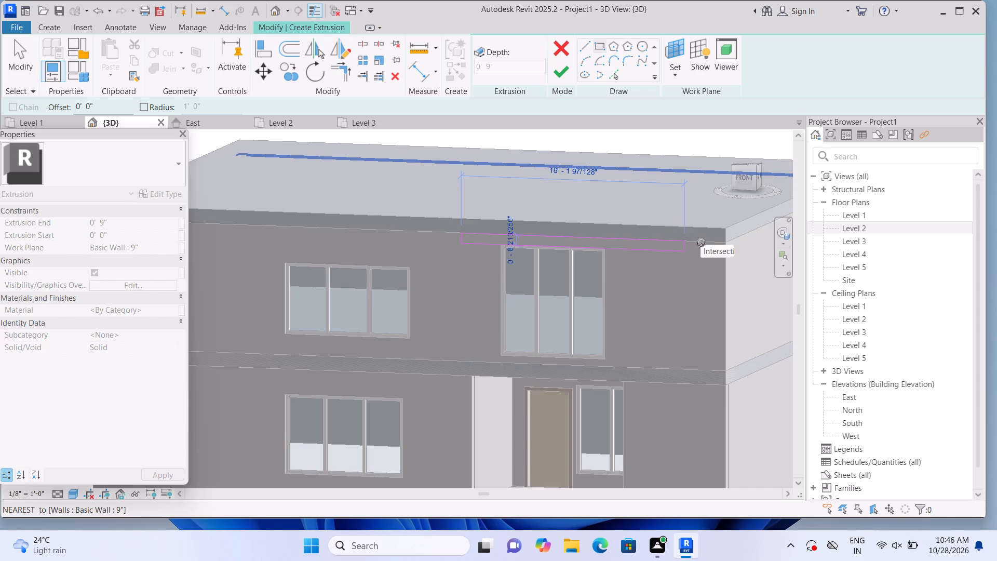
scroll(701, 243, up, 6)
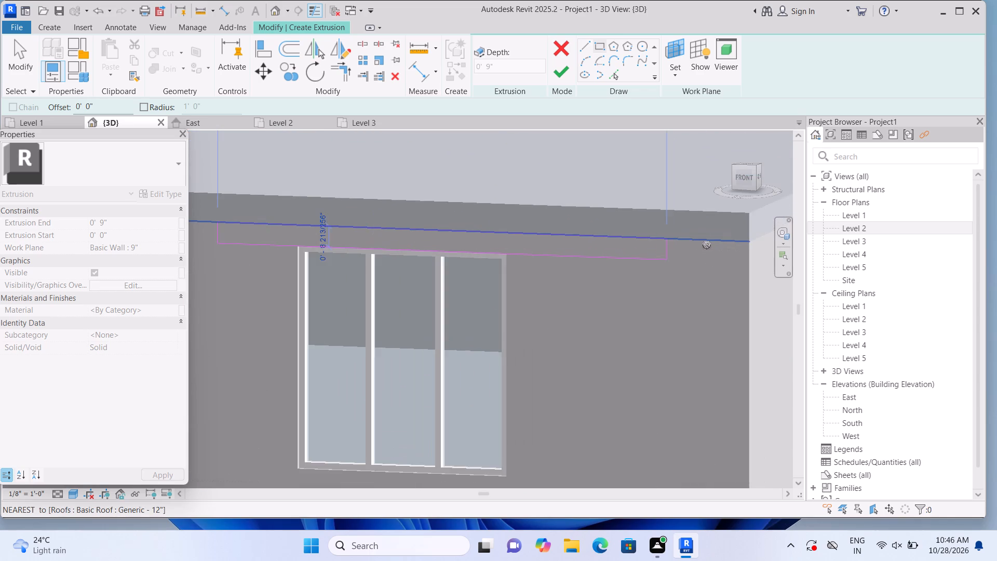
scroll(707, 245, up, 3)
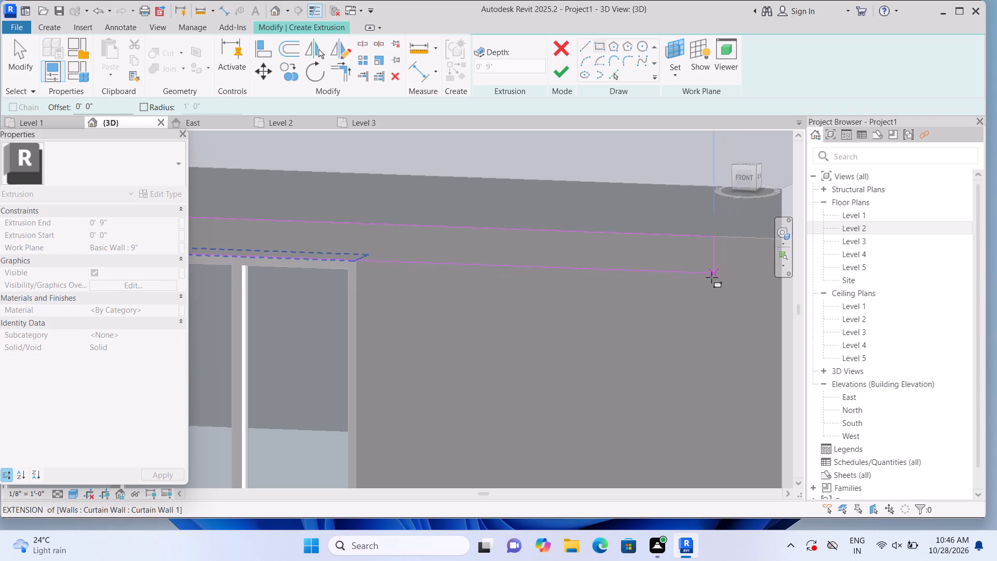
middle_drag(703, 275, 594, 269)
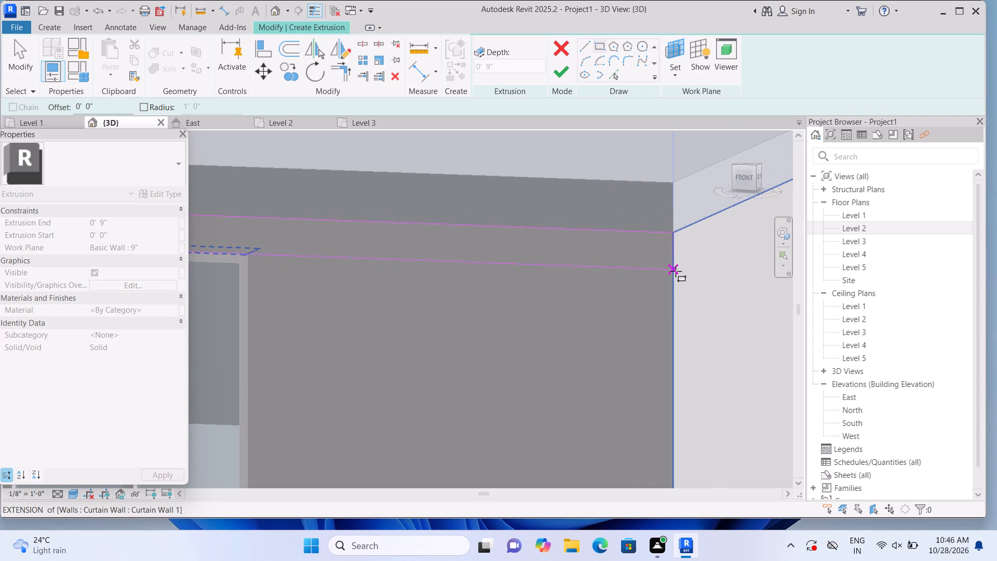
click(676, 271)
scroll(677, 272, down, 7)
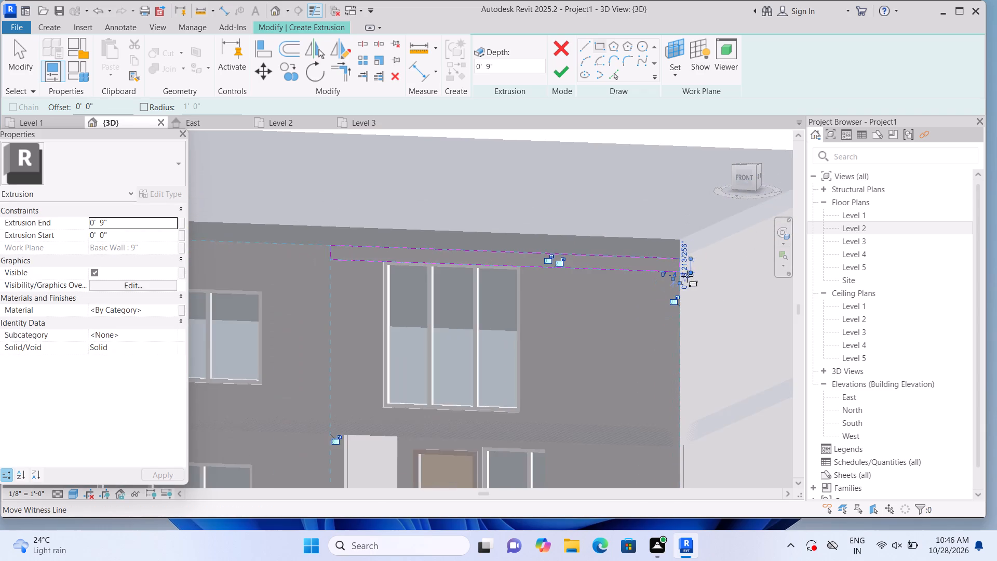
scroll(690, 289, down, 2)
scroll(669, 383, up, 1)
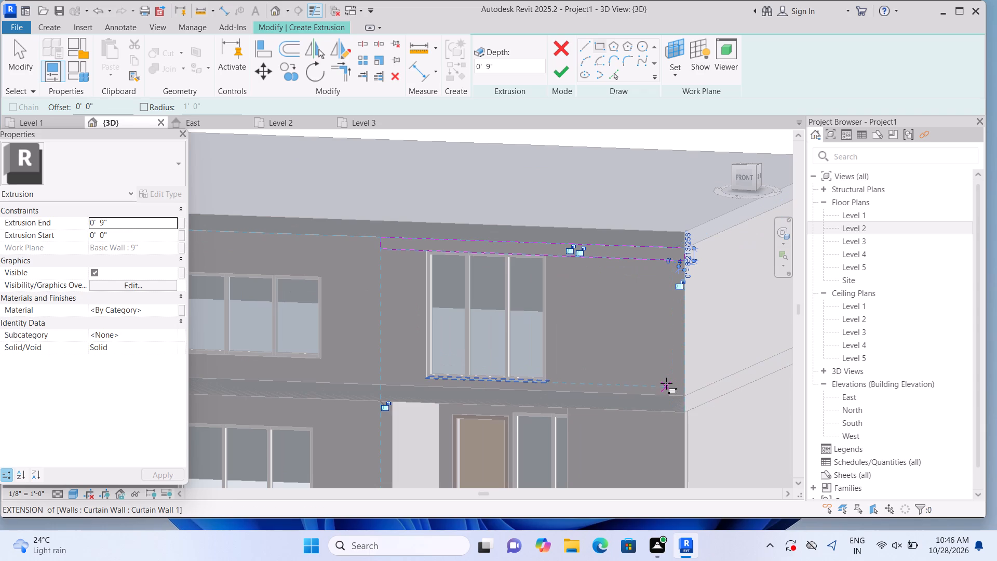
scroll(666, 383, up, 1)
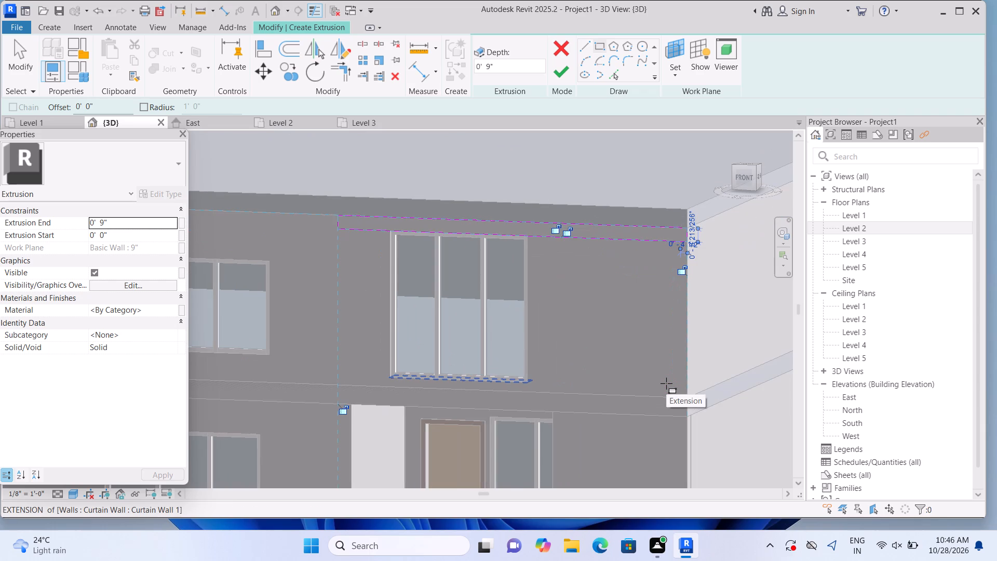
key(Escape)
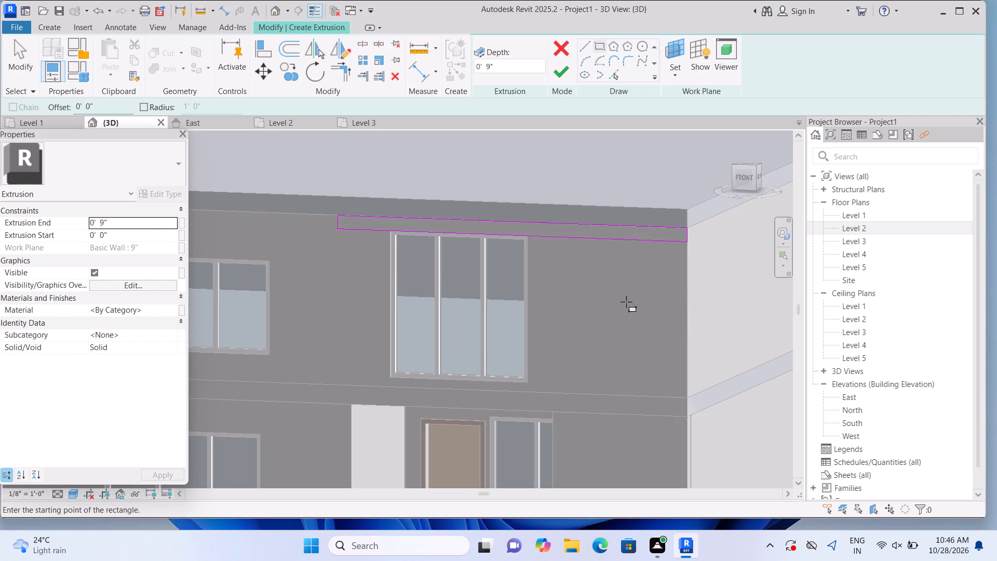
Finish the band extrusion above the tall upper-floor window with a depth of 0' 9".
click(743, 176)
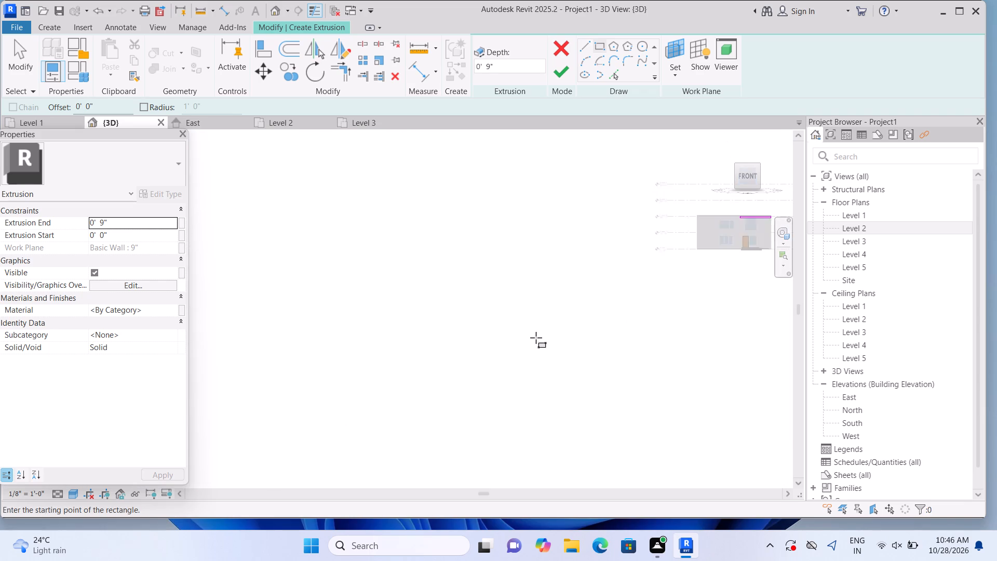
scroll(347, 316, up, 12)
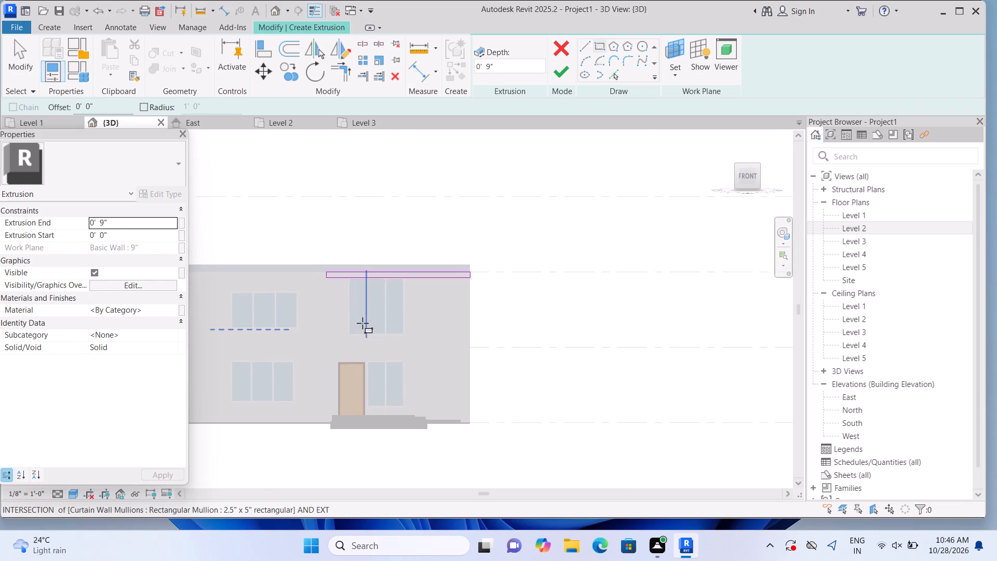
scroll(362, 323, up, 4)
scroll(577, 206, up, 1)
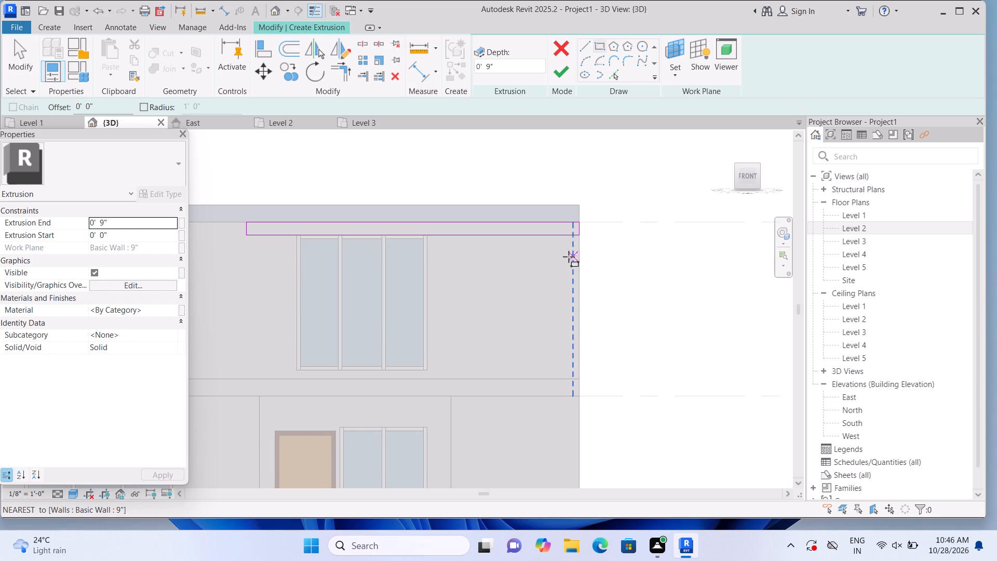
middle_drag(622, 270, 700, 260)
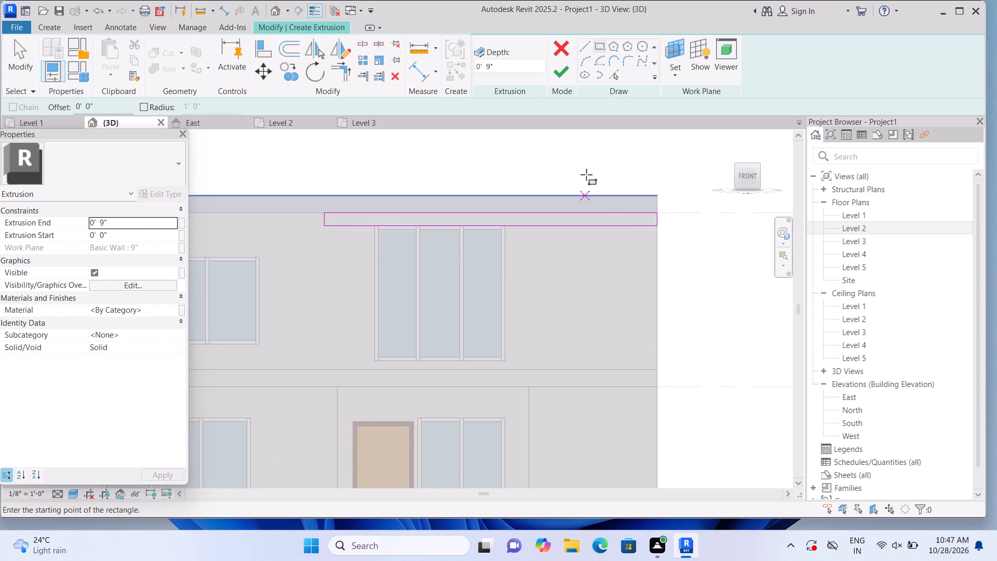
click(563, 71)
click(705, 260)
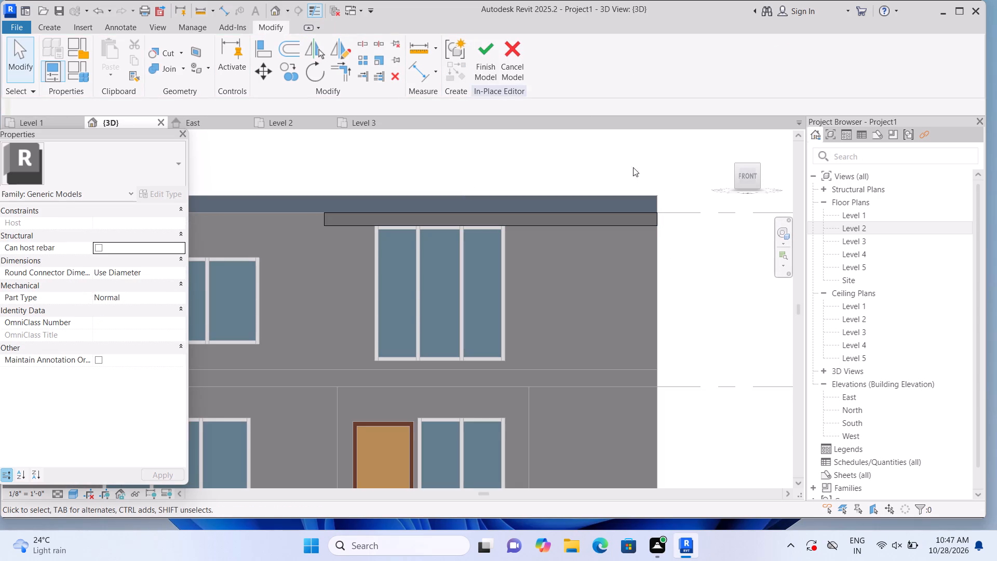
On the upper-floor wall's front face, extrude a vertical strip at the wall's corner, 9 inches wide, about 8' 3" tall and 0' 9" deep.
click(66, 31)
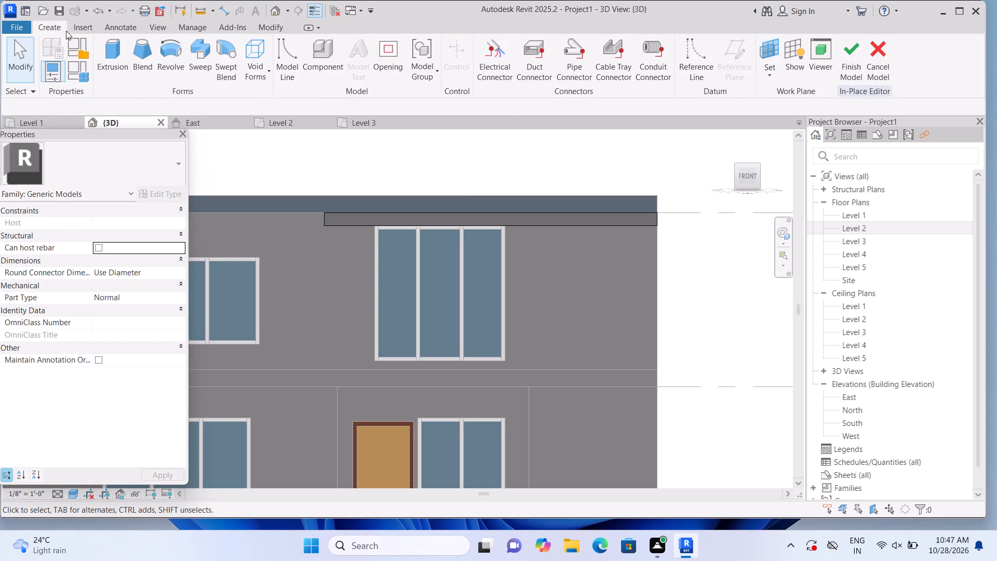
click(116, 65)
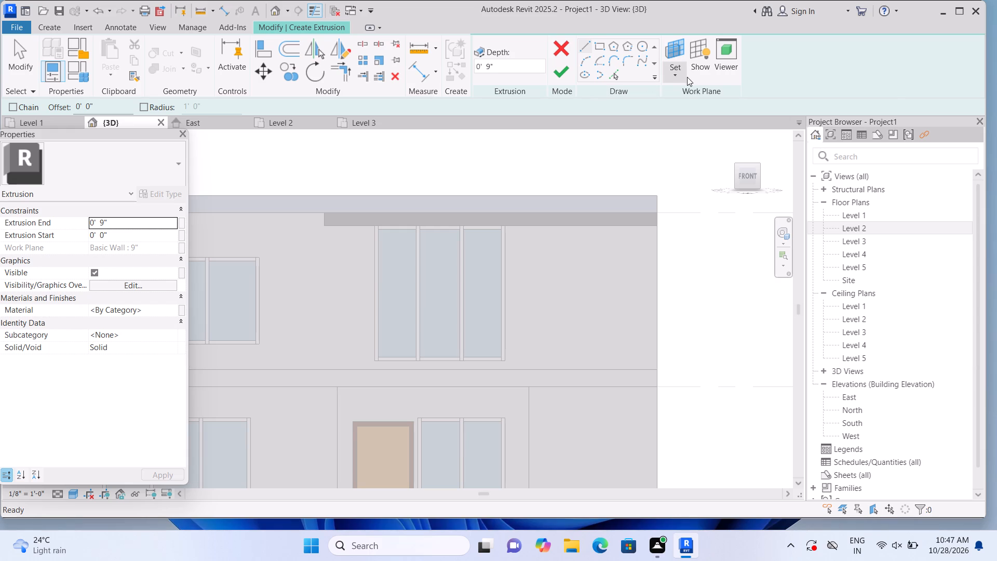
click(675, 77)
click(677, 116)
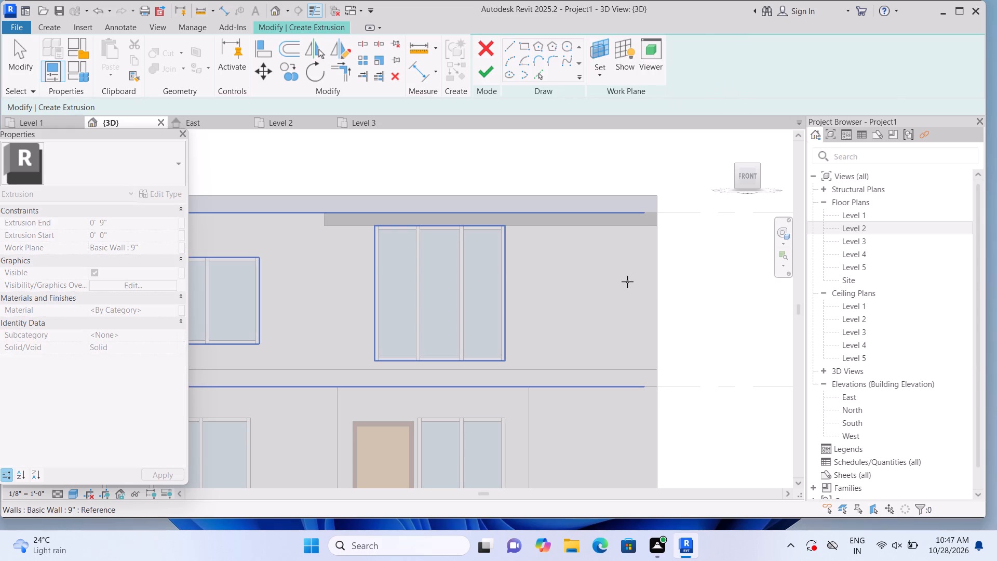
click(627, 282)
click(592, 48)
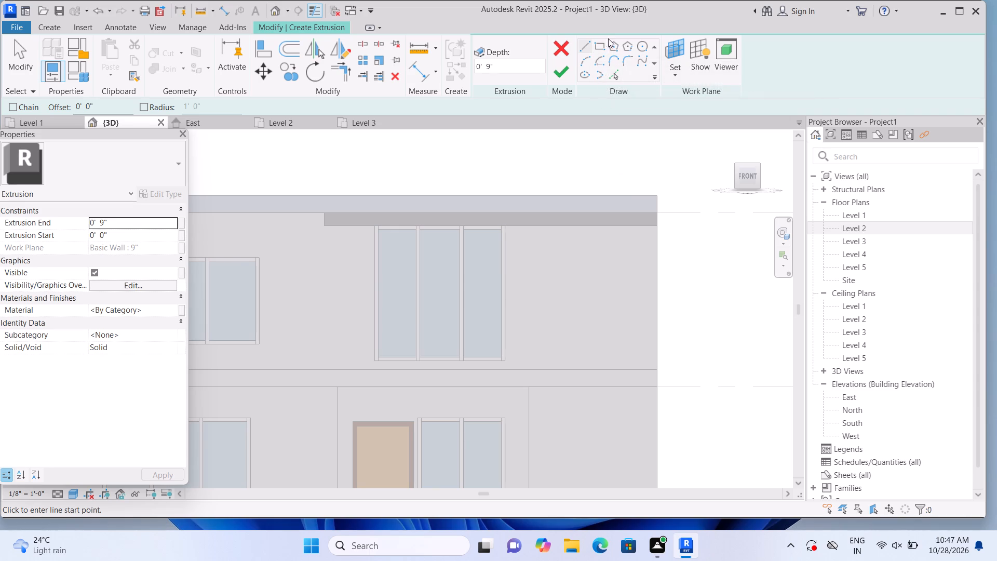
click(600, 46)
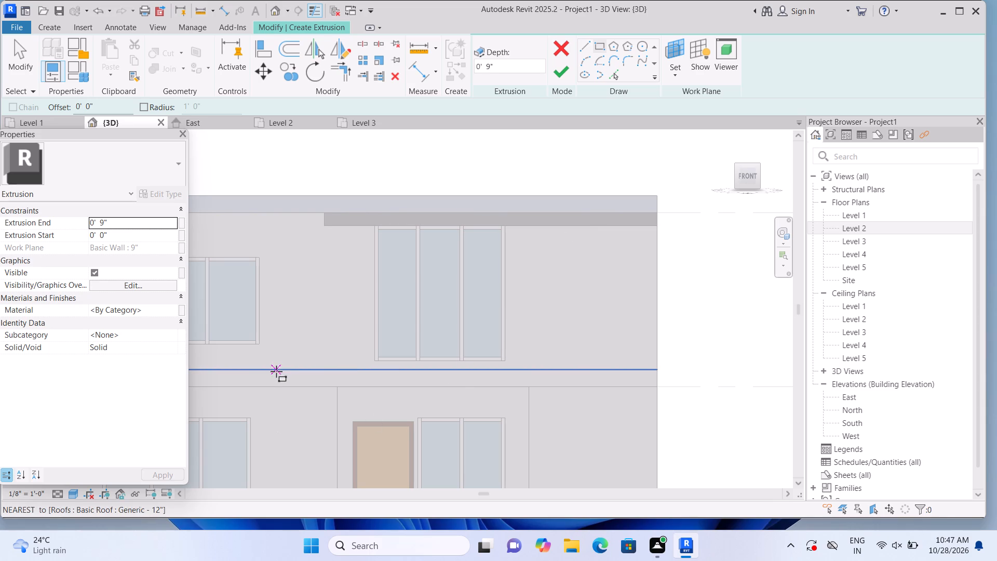
scroll(374, 368, up, 1)
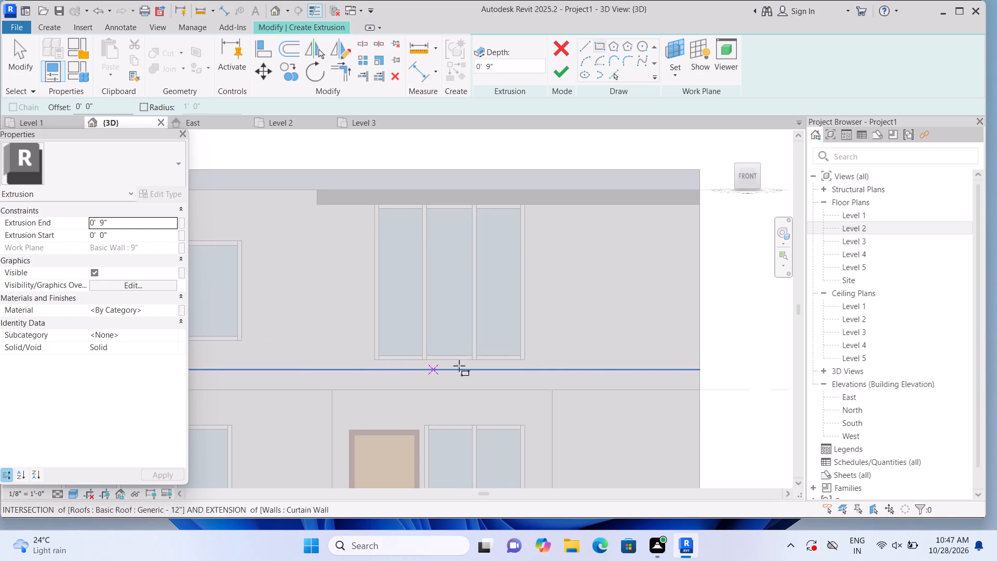
click(697, 208)
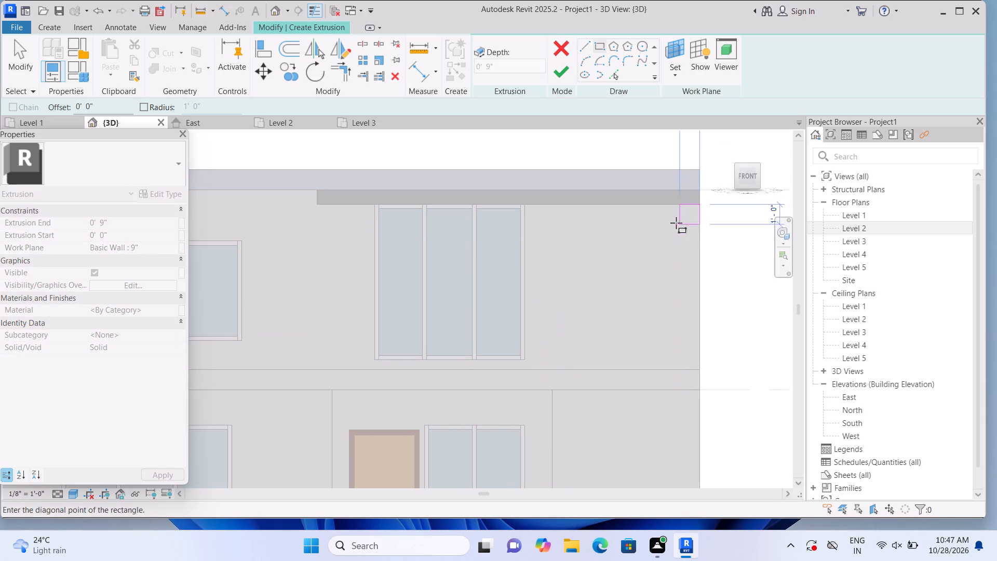
click(681, 368)
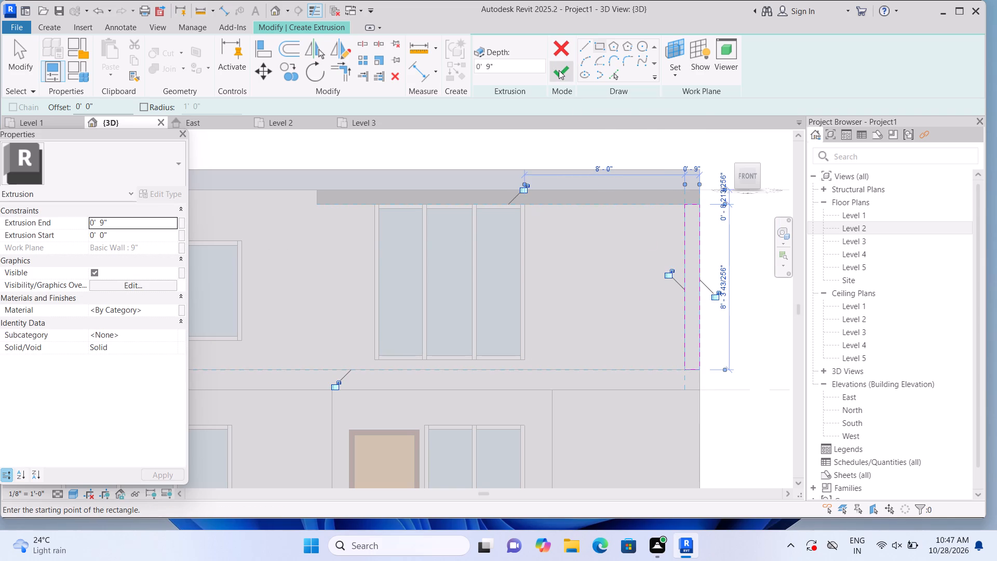
click(558, 69)
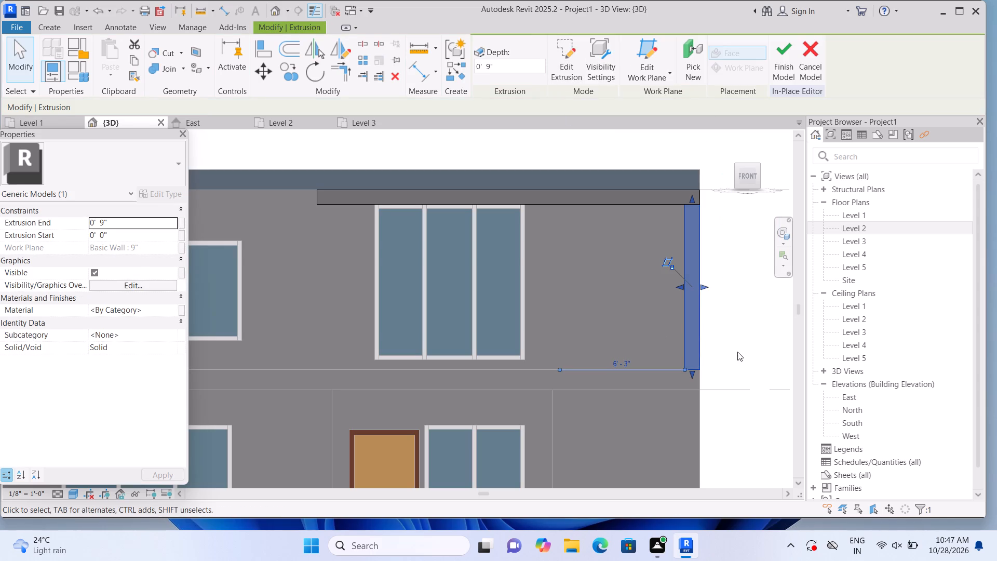
click(737, 352)
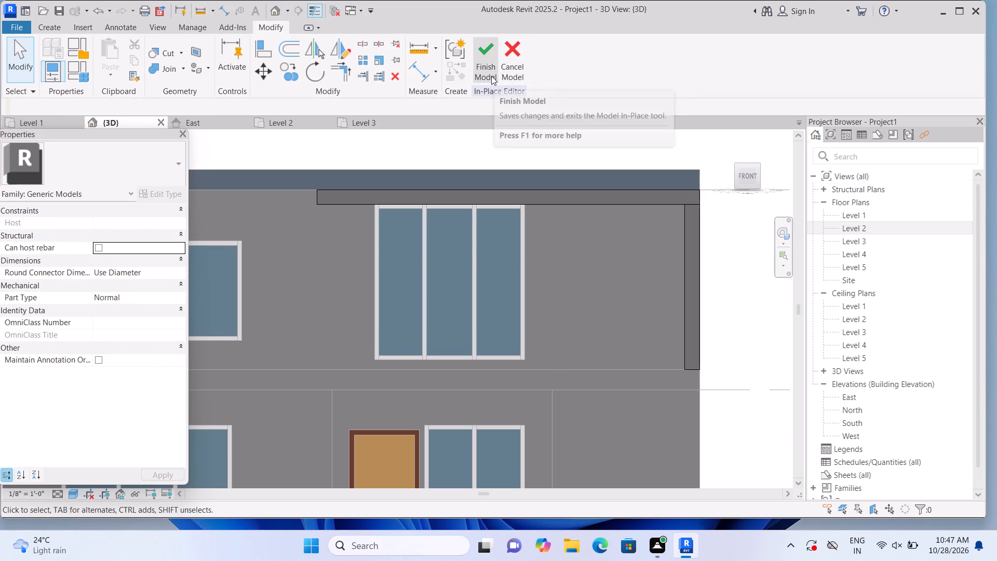
On the same wall face, sketch a new extrusion's rectangle below the tall window, about 18' 4 1/2" long and 6 inches high, from the corner strip.
click(56, 32)
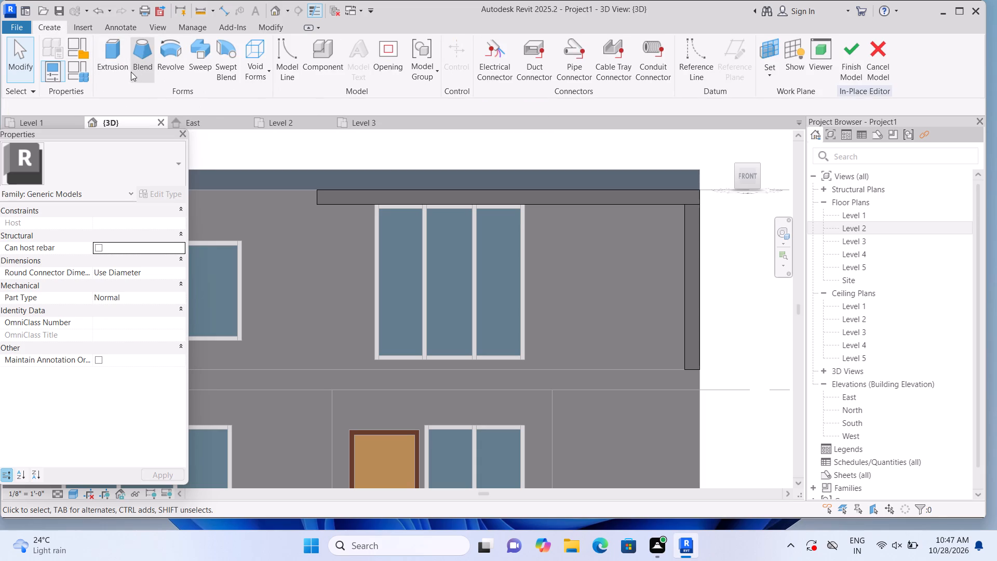
click(121, 72)
click(679, 75)
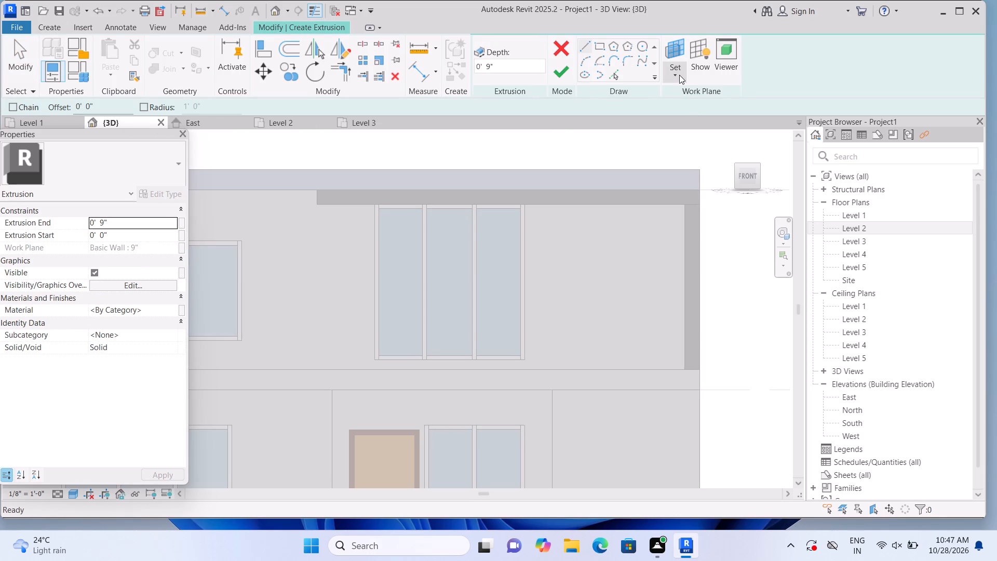
click(690, 125)
click(599, 333)
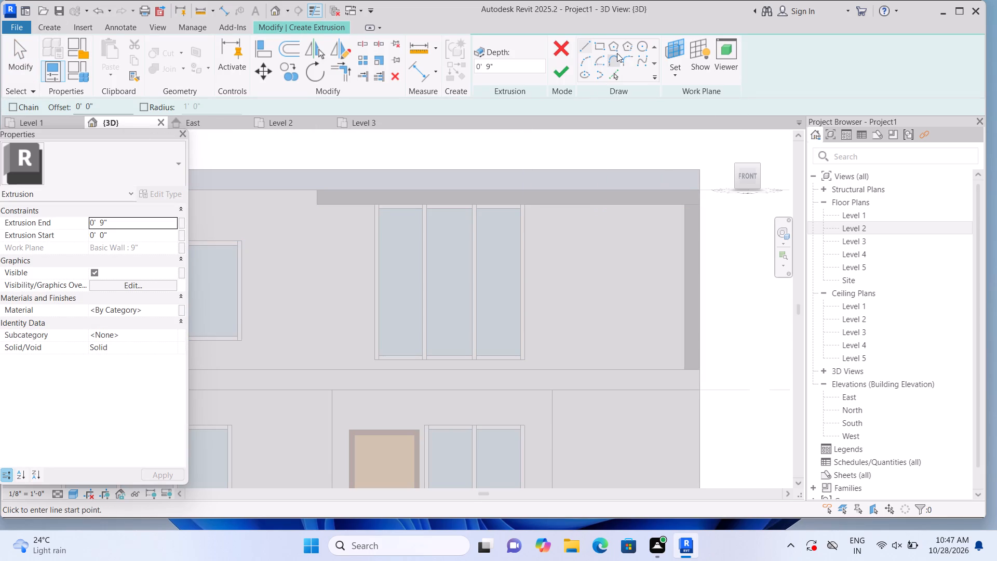
click(601, 45)
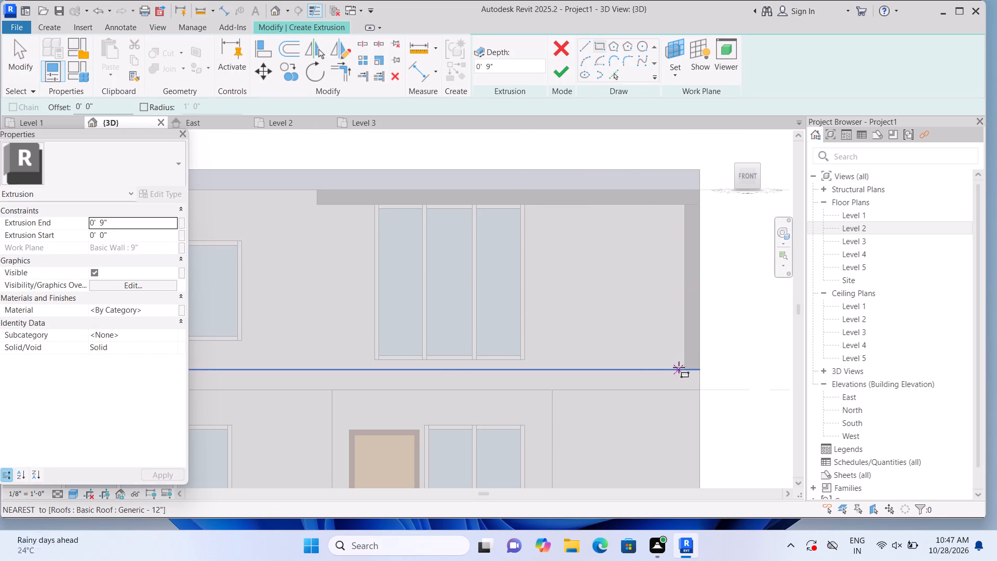
click(680, 368)
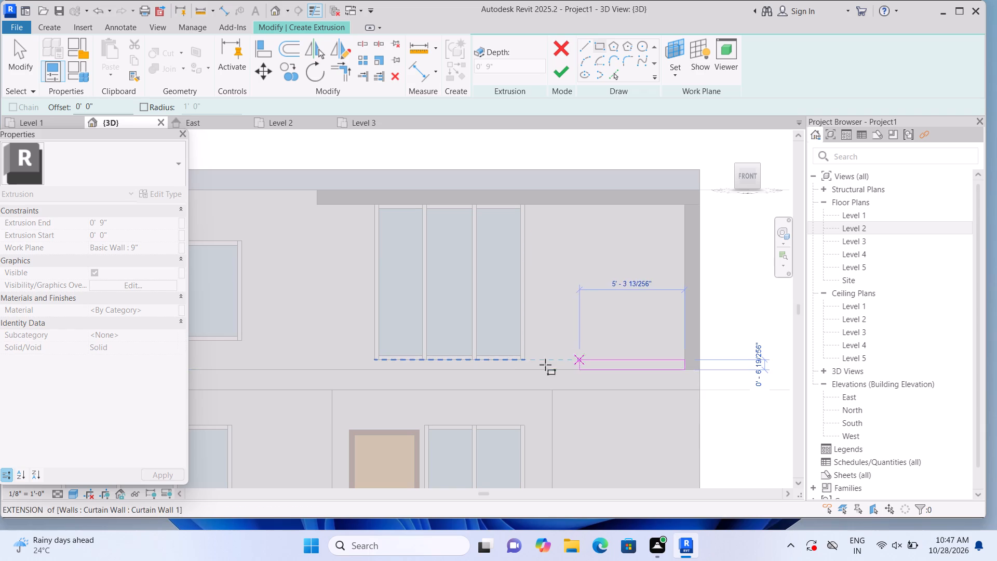
scroll(508, 367, up, 8)
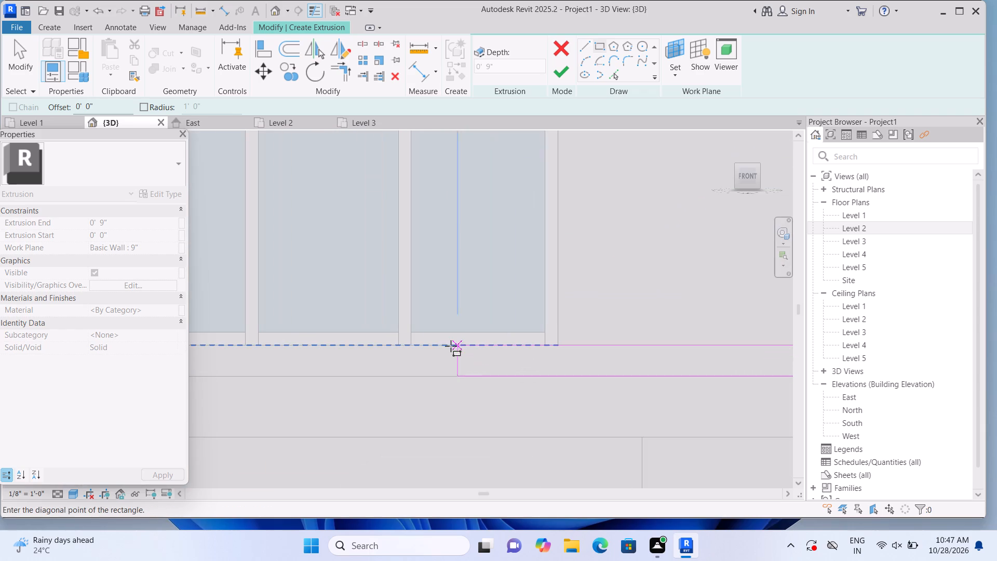
middle_drag(451, 344, 607, 322)
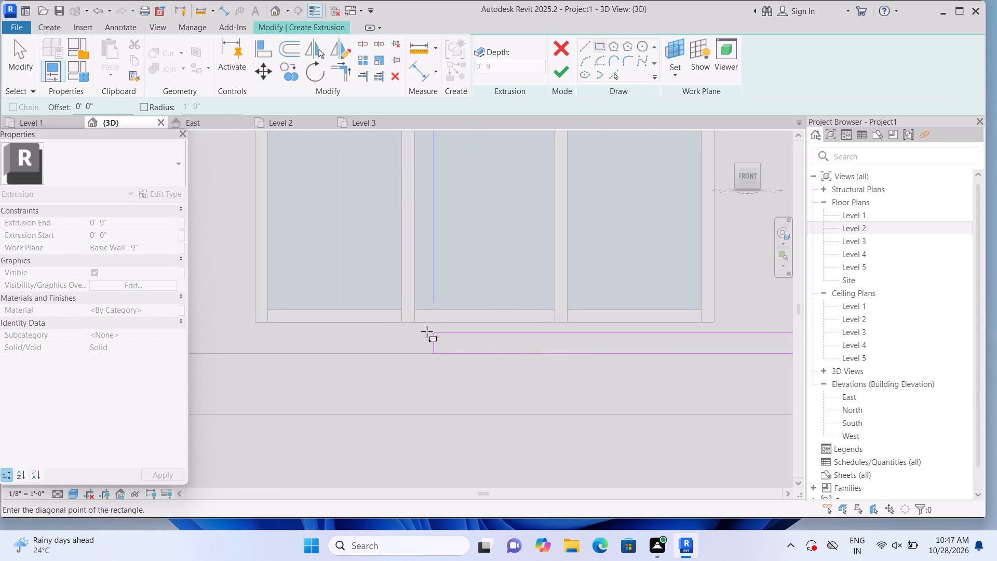
scroll(390, 324, up, 4)
middle_drag(391, 328, 686, 341)
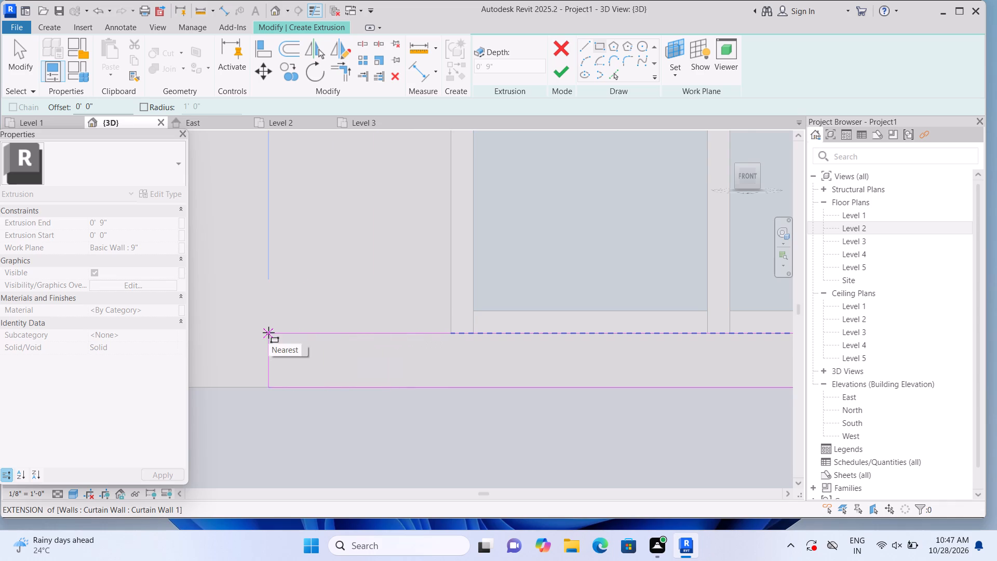
scroll(268, 332, down, 5)
middle_drag(268, 332, 478, 356)
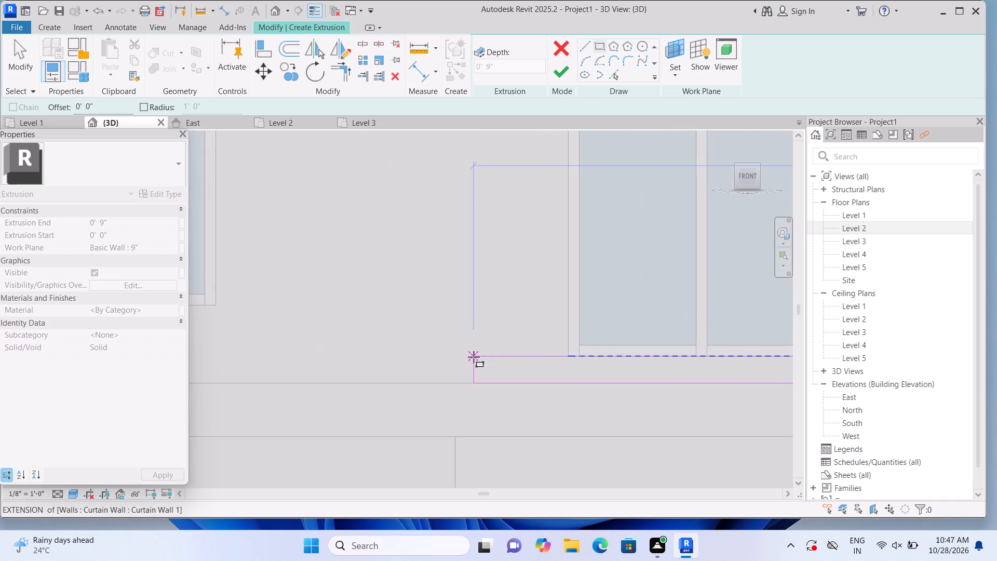
scroll(474, 357, down, 5)
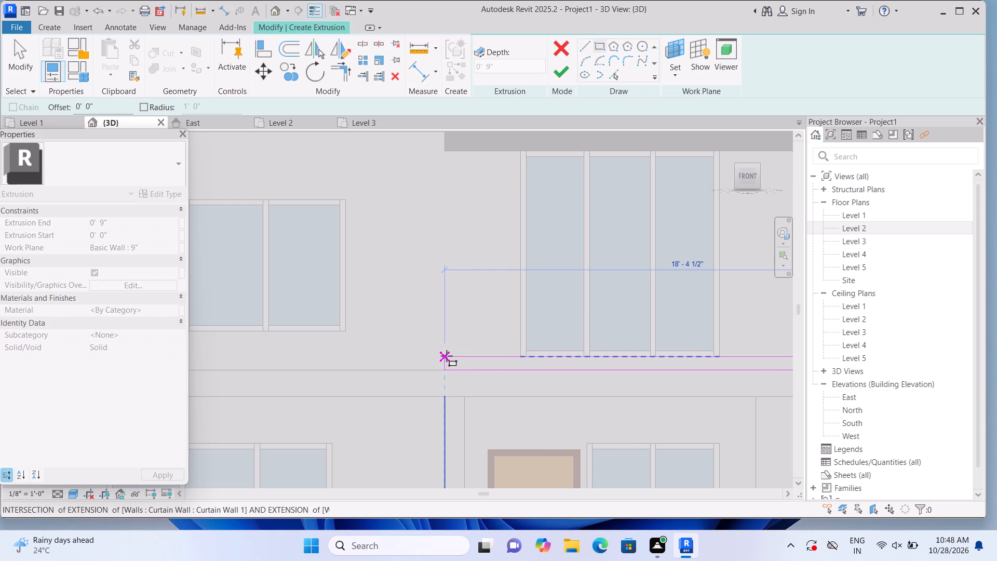
click(449, 356)
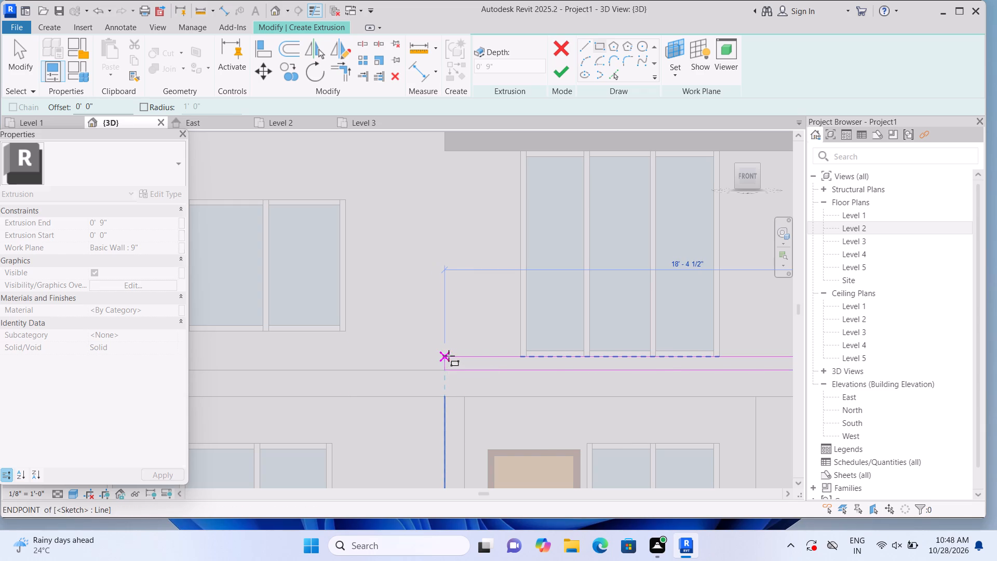
Finish the bottom band extrusion below the tall window with a depth of 0' 9".
scroll(508, 290, up, 12)
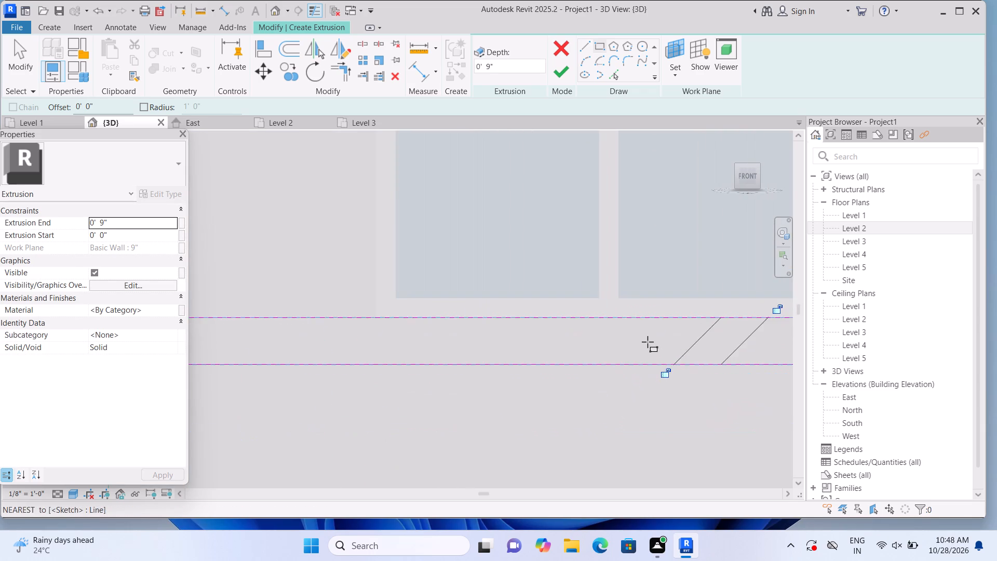
scroll(648, 342, up, 12)
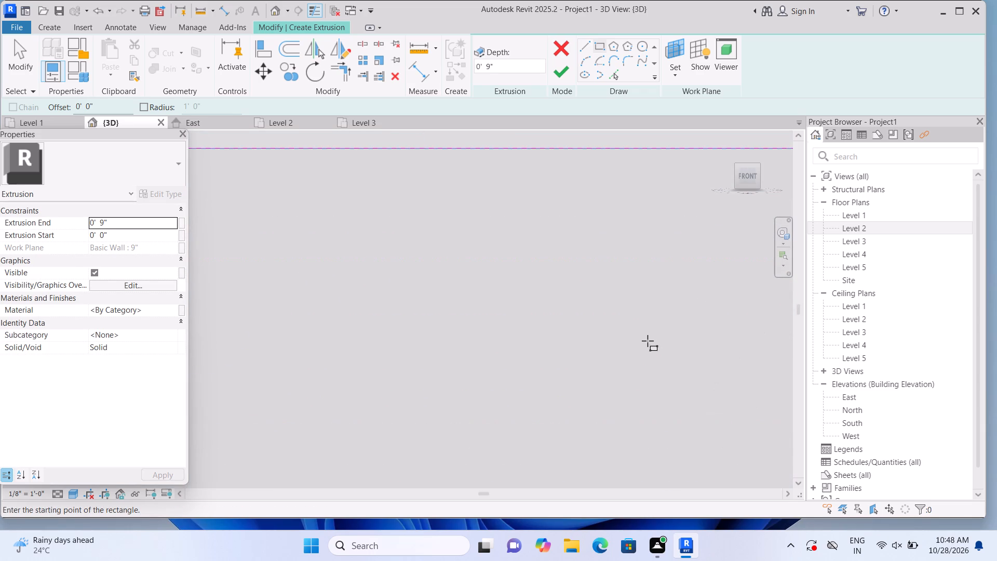
scroll(648, 341, down, 20)
scroll(648, 341, down, 4)
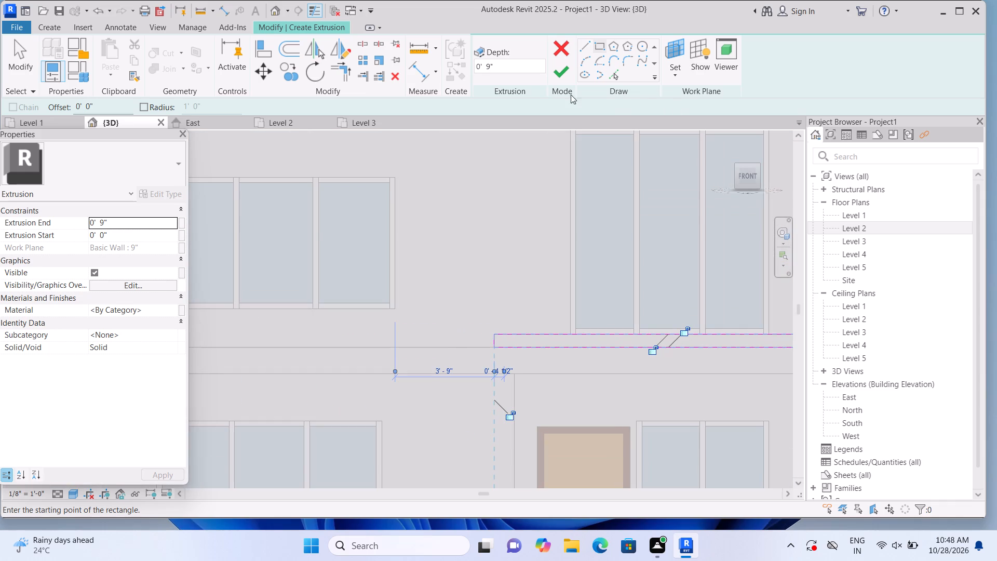
click(559, 72)
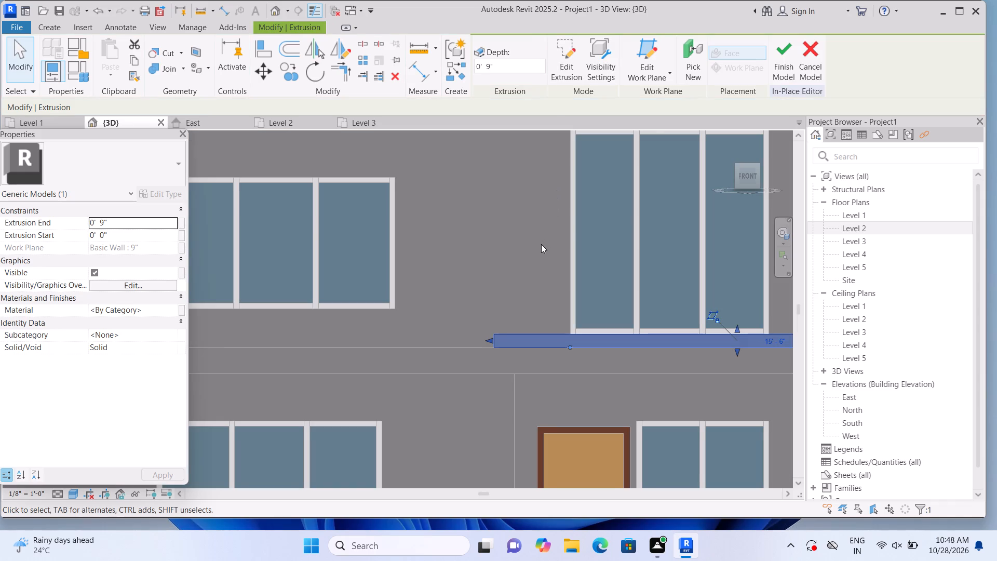
middle_drag(538, 250, 431, 285)
middle_drag(415, 287, 333, 275)
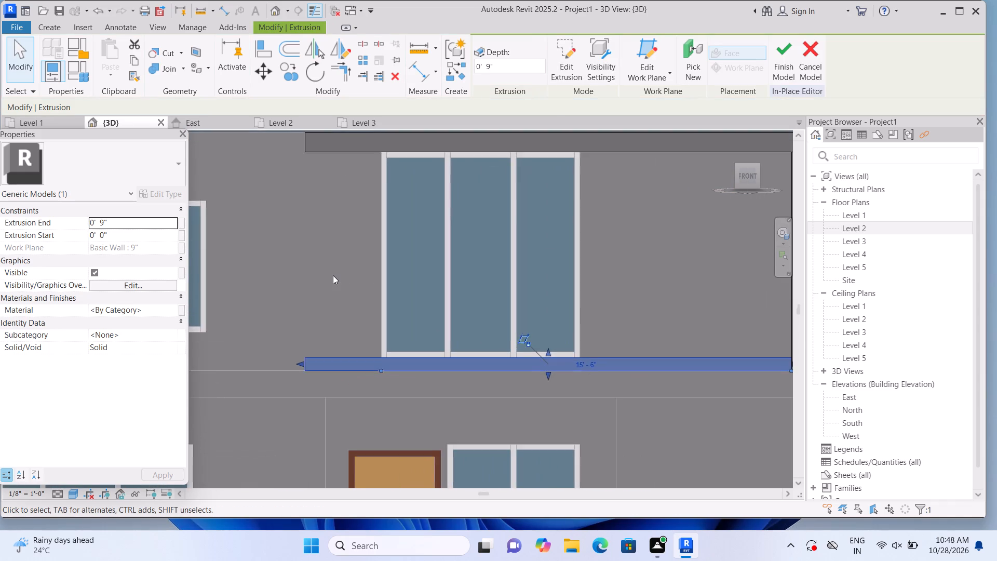
scroll(333, 275, down, 2)
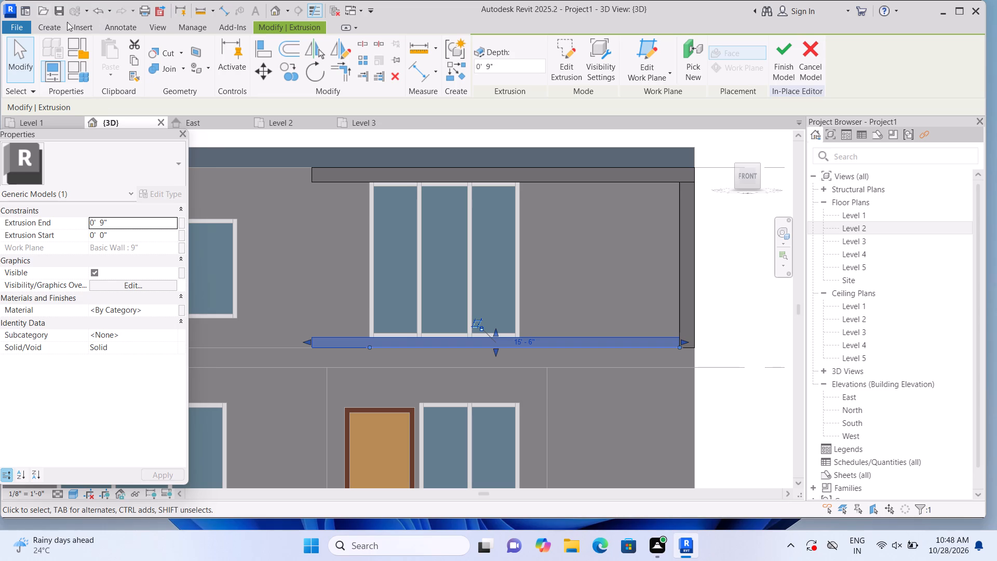
On the wall face, extrude the remaining vertical side strip between top and bottom bands, 9 inches wide, about 7' 9" tall and 0' 9" deep.
click(50, 25)
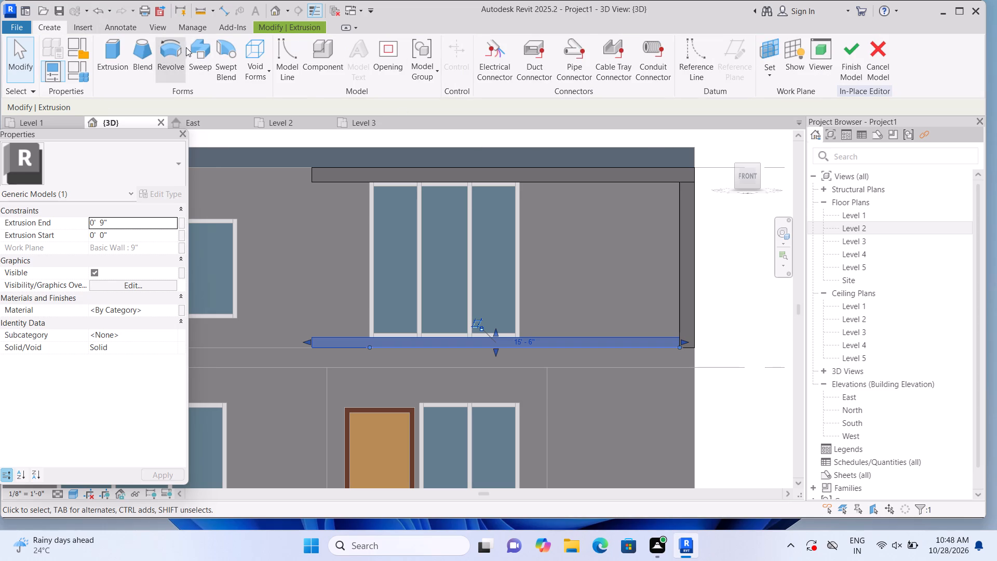
click(99, 69)
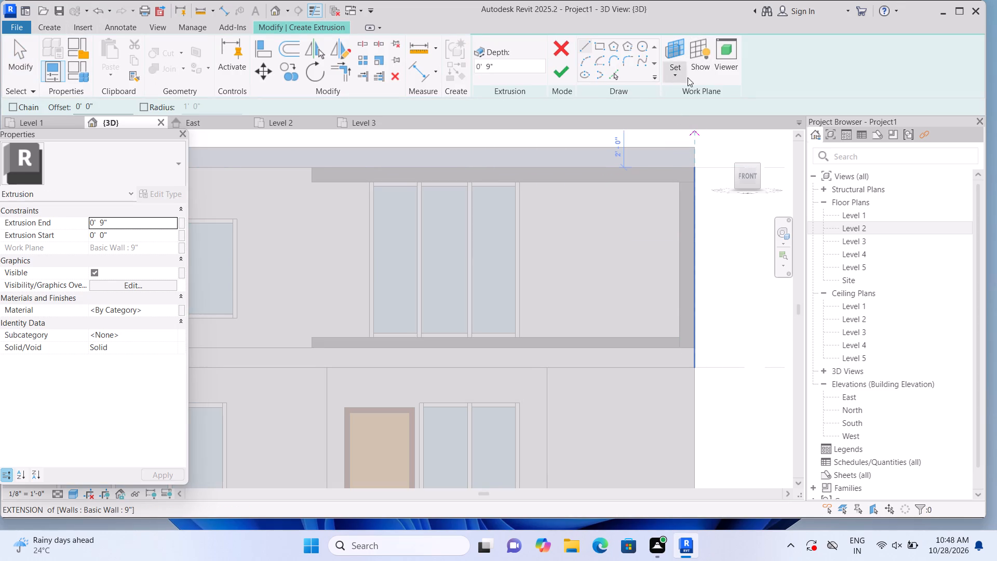
click(678, 79)
click(684, 123)
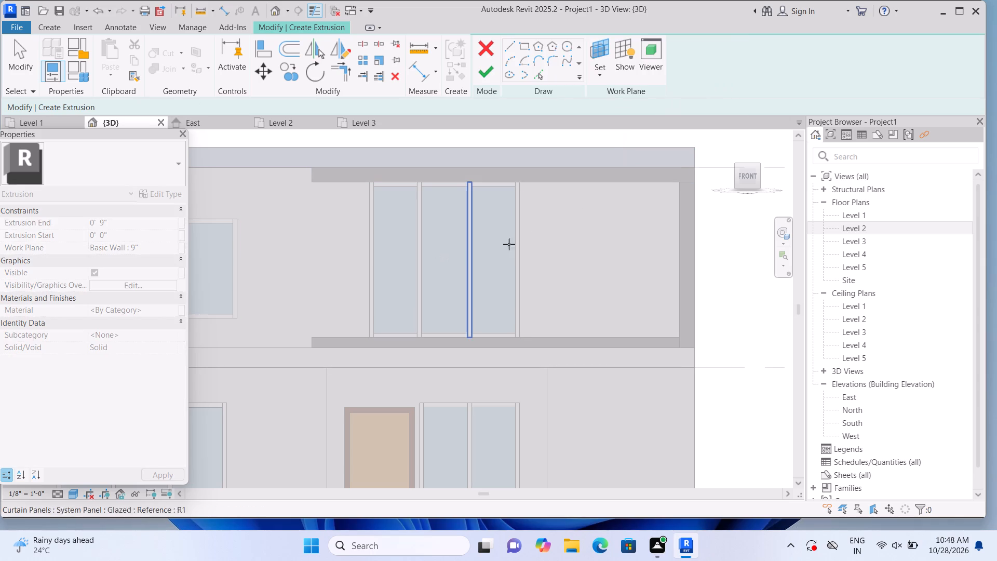
click(561, 208)
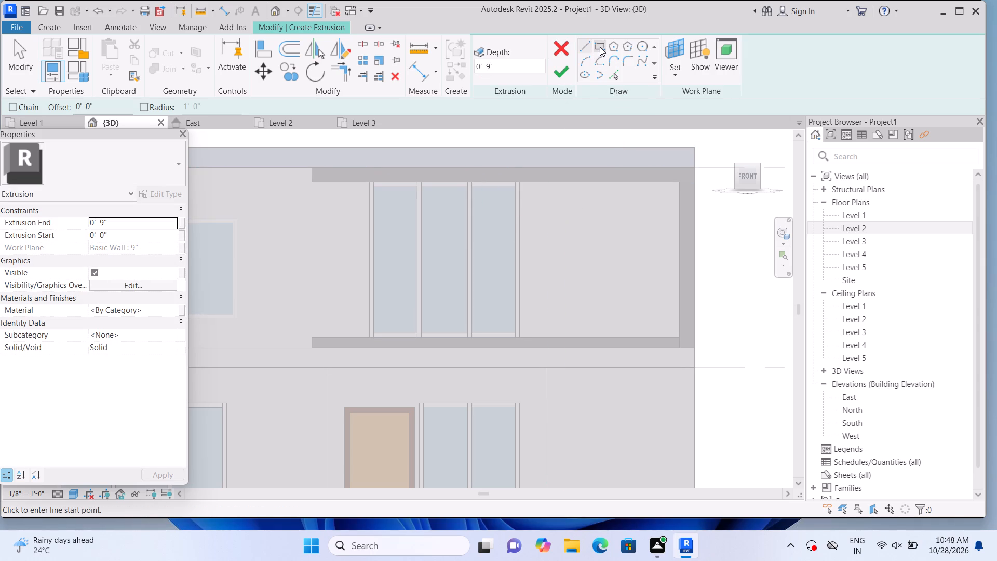
click(600, 47)
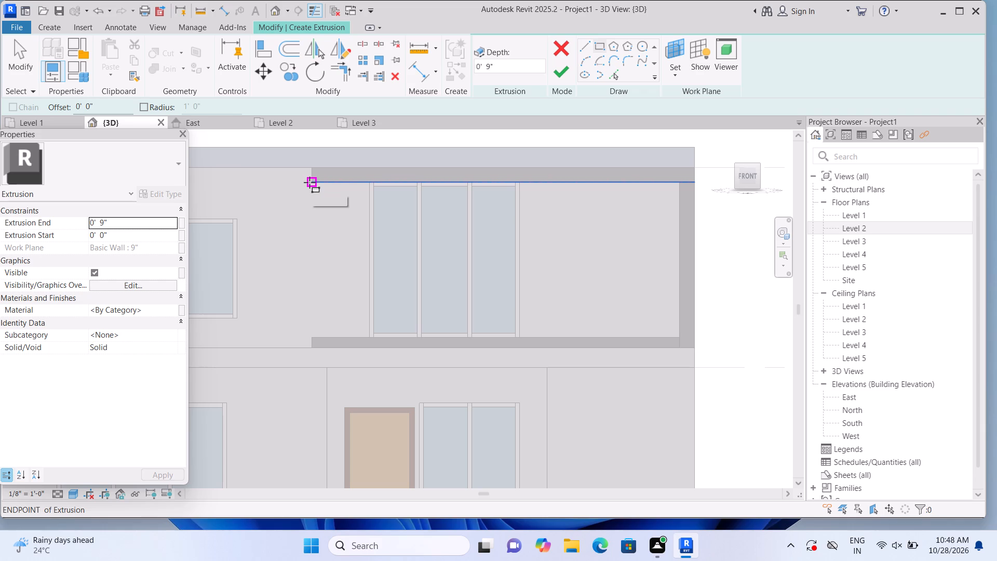
click(309, 182)
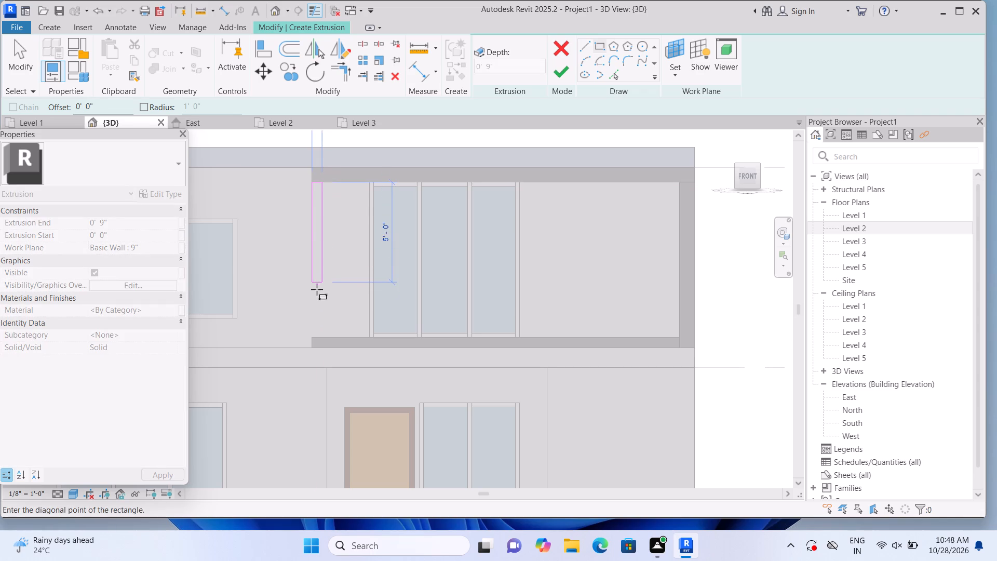
click(327, 338)
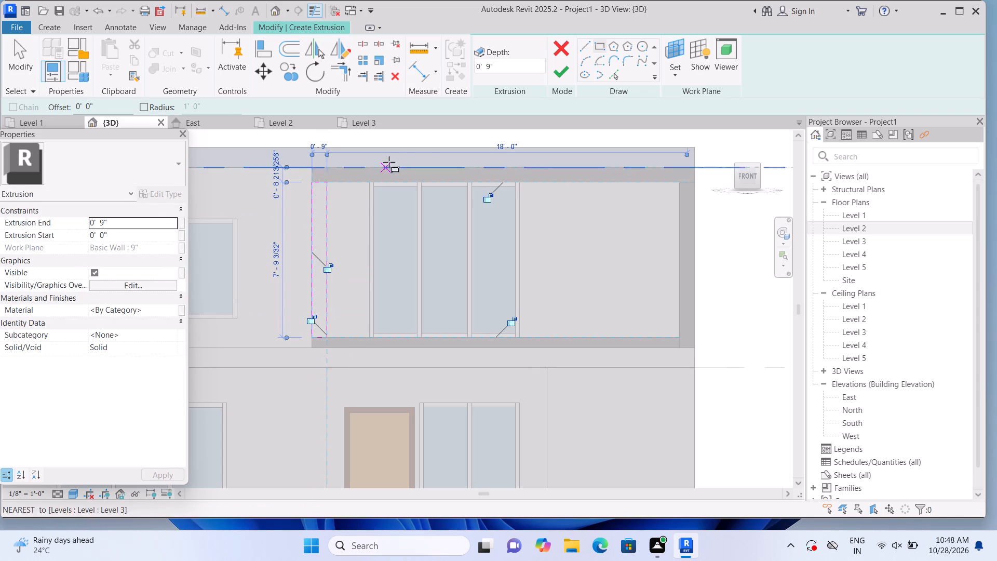
click(568, 75)
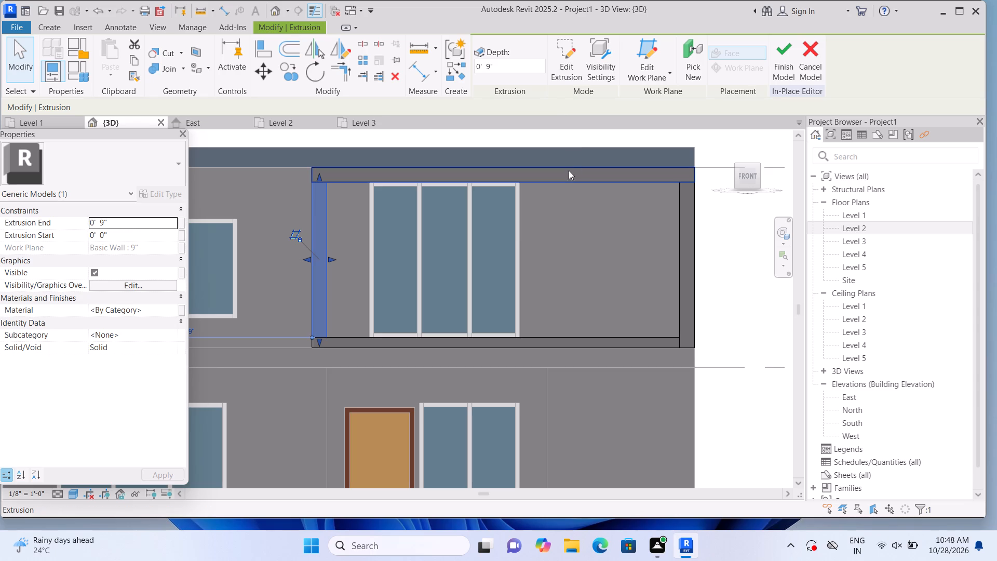
Use Join Geometry to join the frame's inner vertical side strip with the bottom band below the tall window.
scroll(568, 177, down, 2)
click(679, 230)
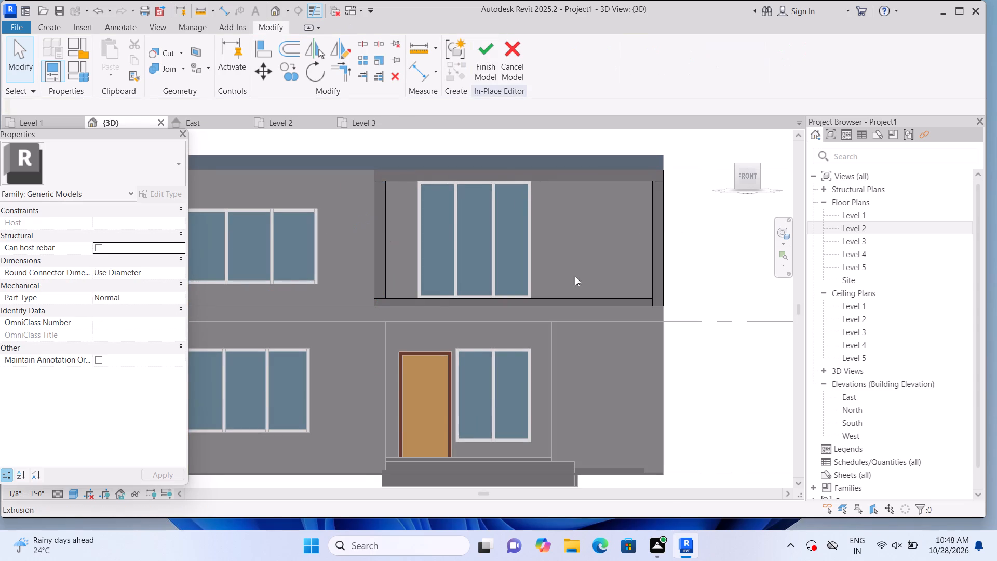
scroll(410, 296, up, 3)
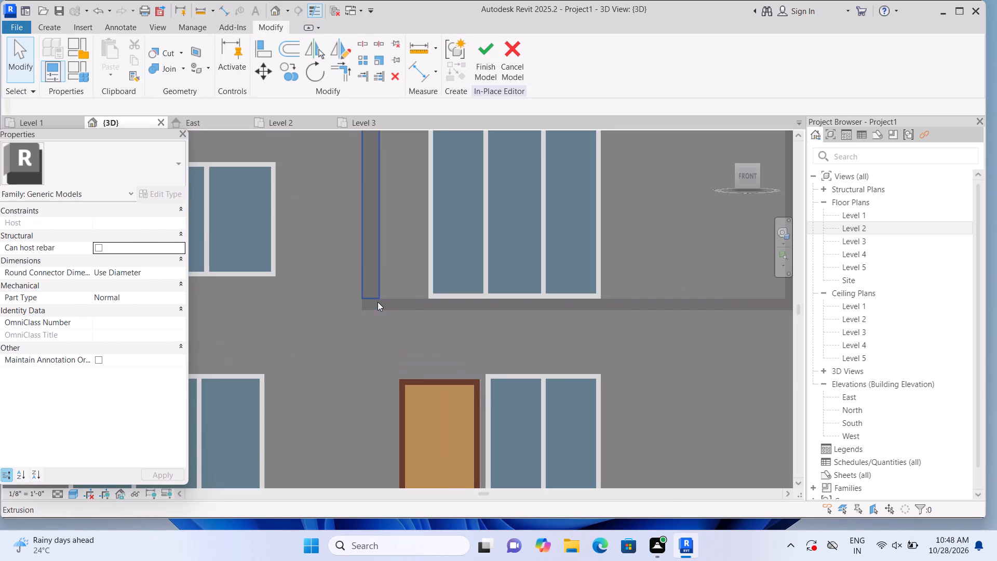
click(183, 69)
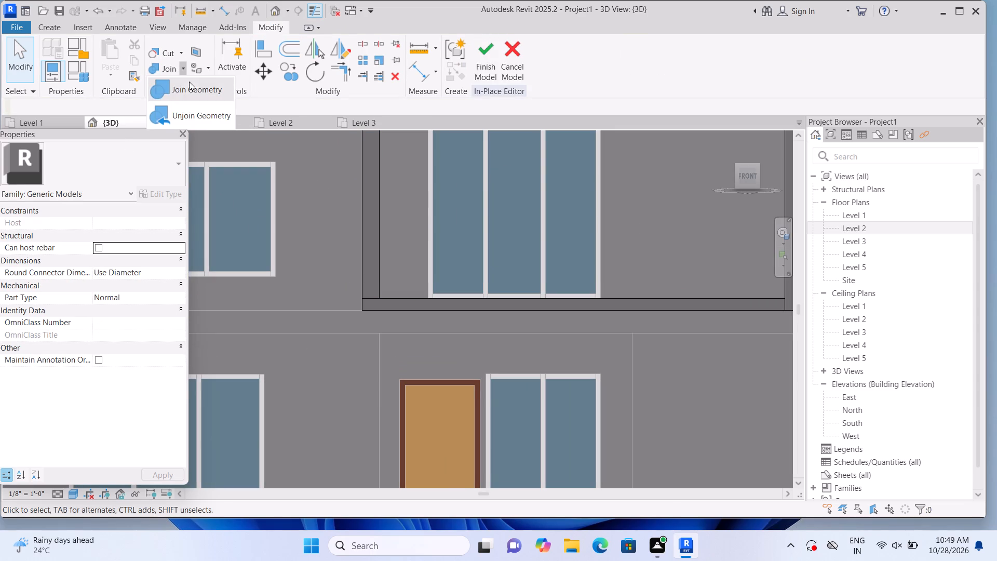
click(189, 88)
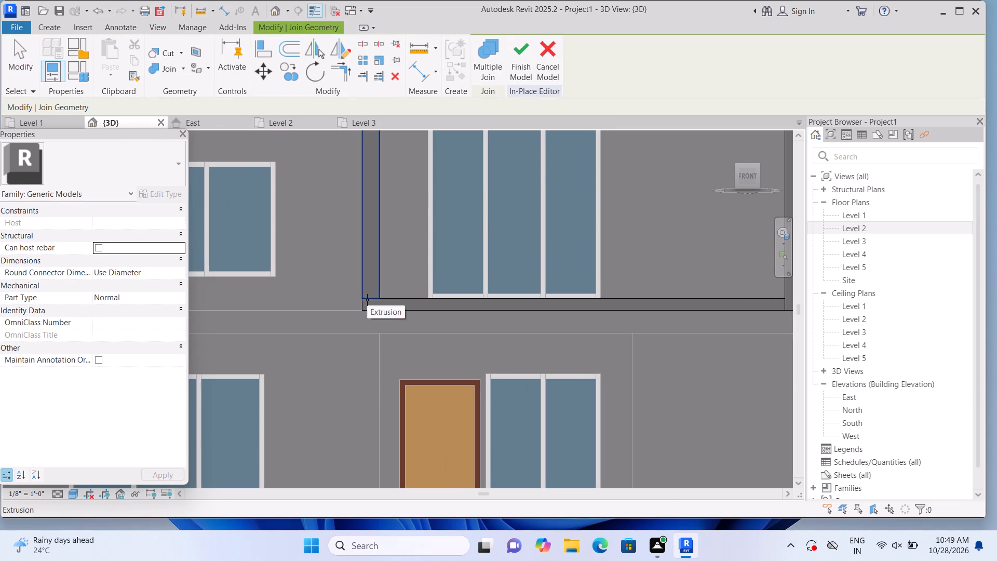
click(367, 300)
click(376, 304)
Join the frame's top band with the inner side strip and with the vertical strip at the wall's corner.
scroll(384, 231, up, 1)
middle_drag(384, 236, 368, 379)
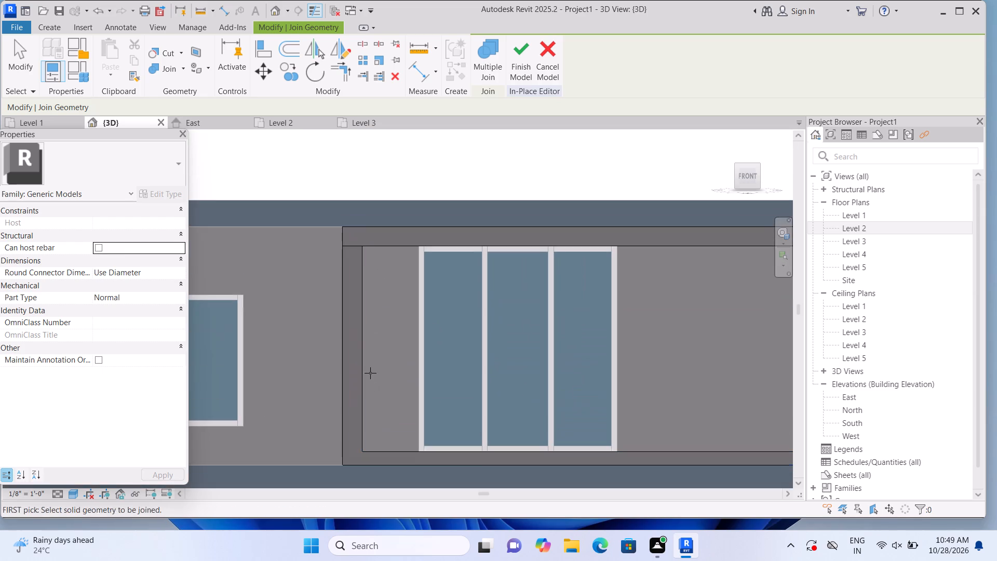
click(359, 245)
click(354, 271)
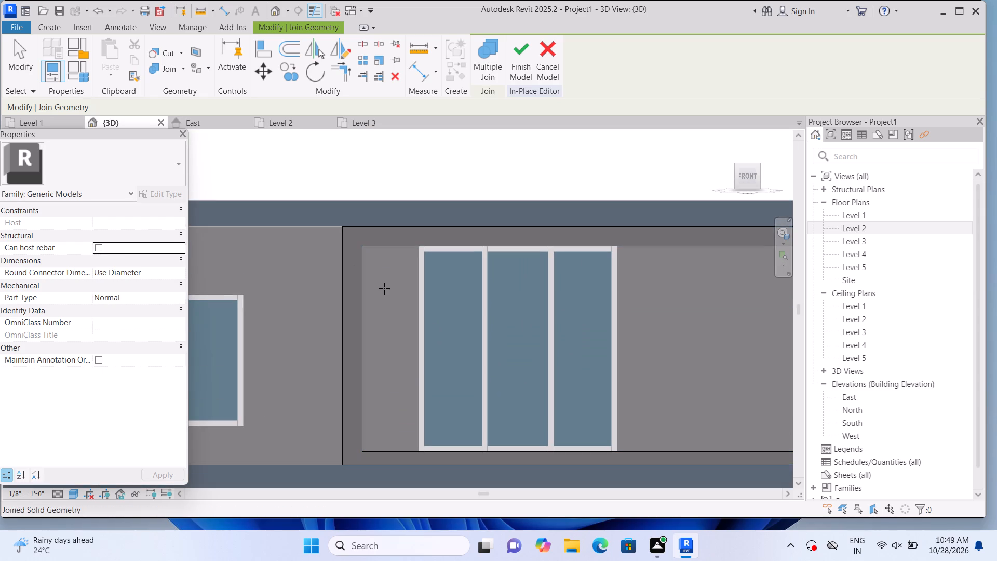
middle_drag(359, 289, 237, 269)
click(682, 223)
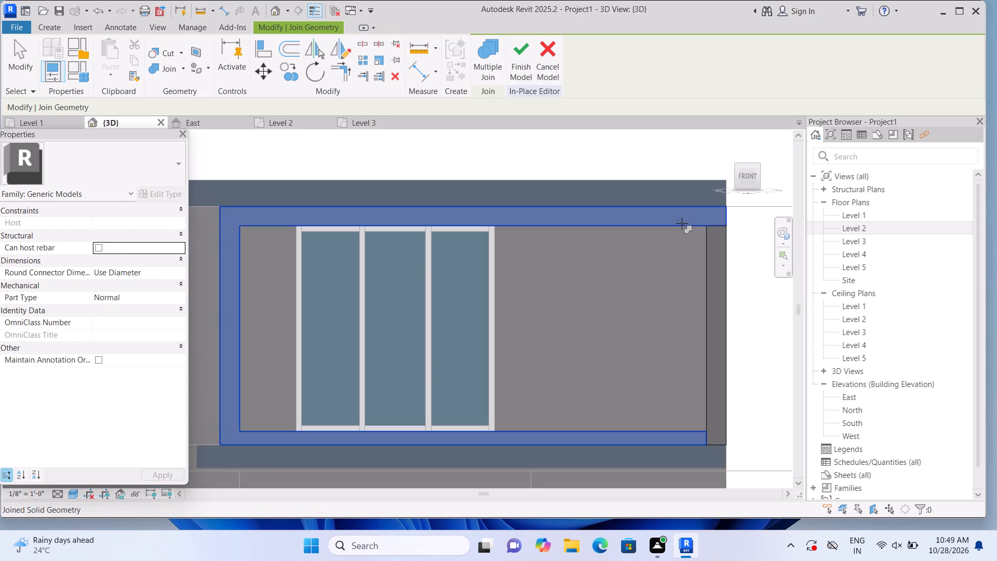
click(707, 245)
Examine the joined frame around the tall window in the 3D home view.
scroll(735, 374, down, 1)
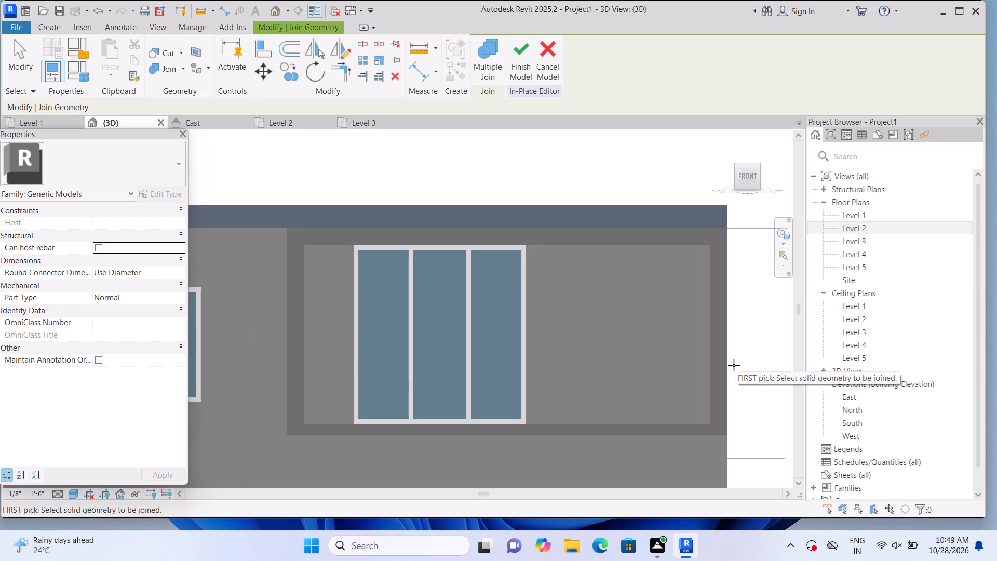
click(271, 8)
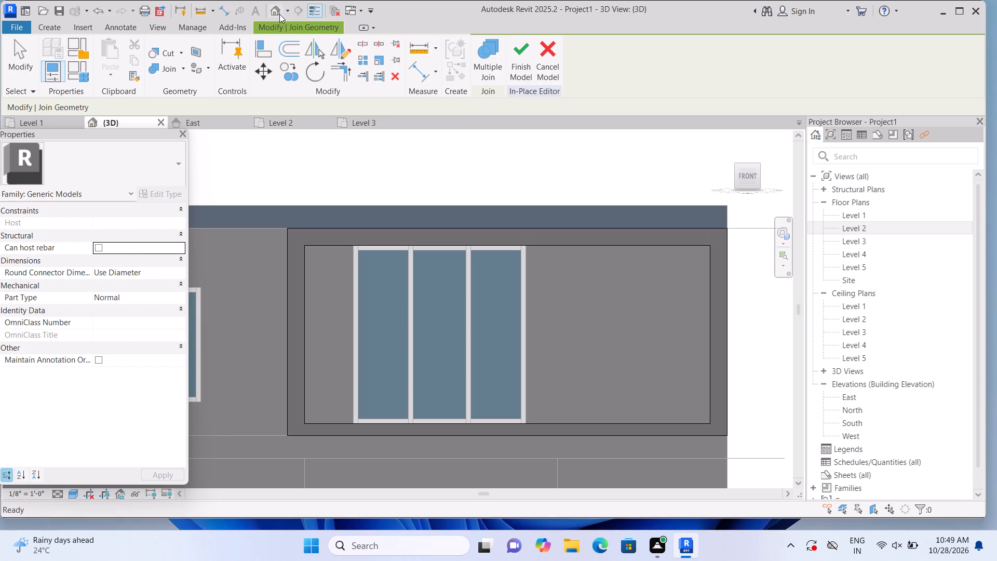
click(279, 14)
click(275, 10)
click(724, 138)
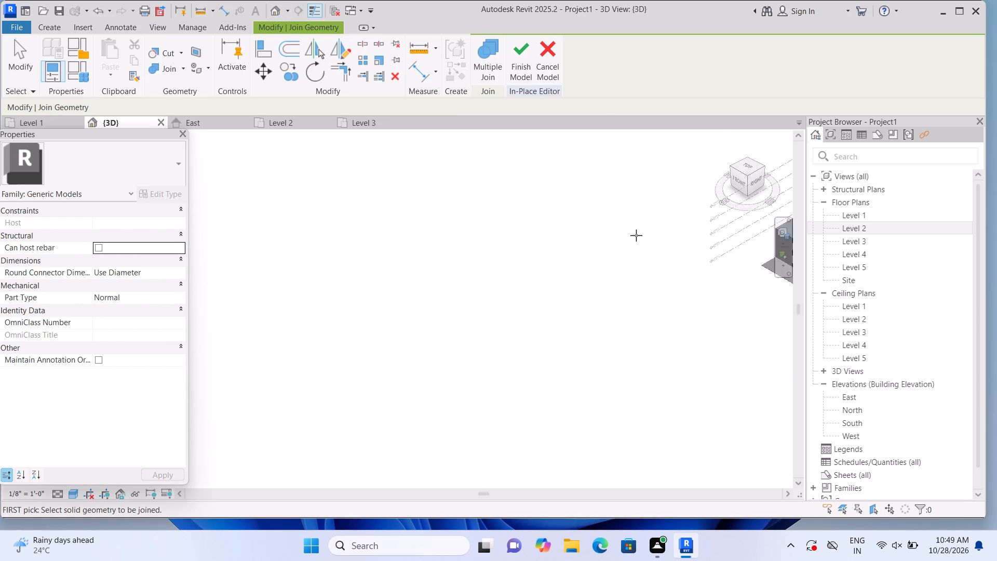
scroll(242, 411, up, 6)
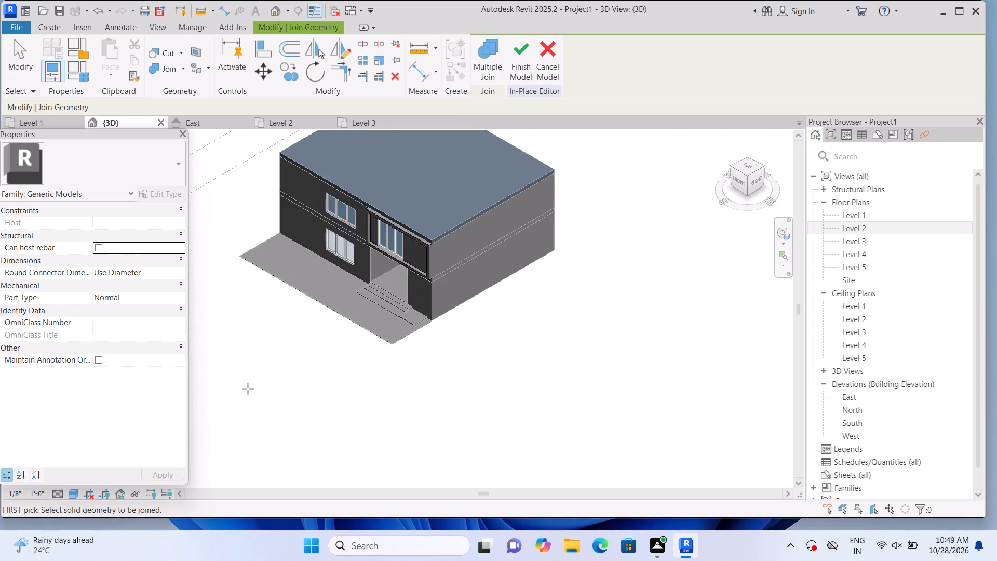
middle_drag(248, 389, 278, 439)
scroll(300, 429, up, 3)
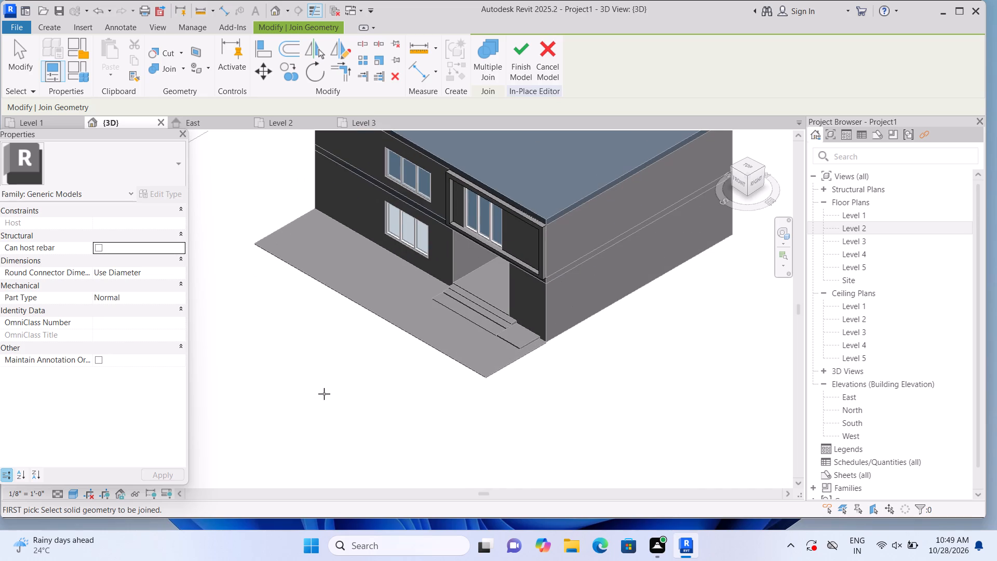
middle_drag(324, 394, 298, 446)
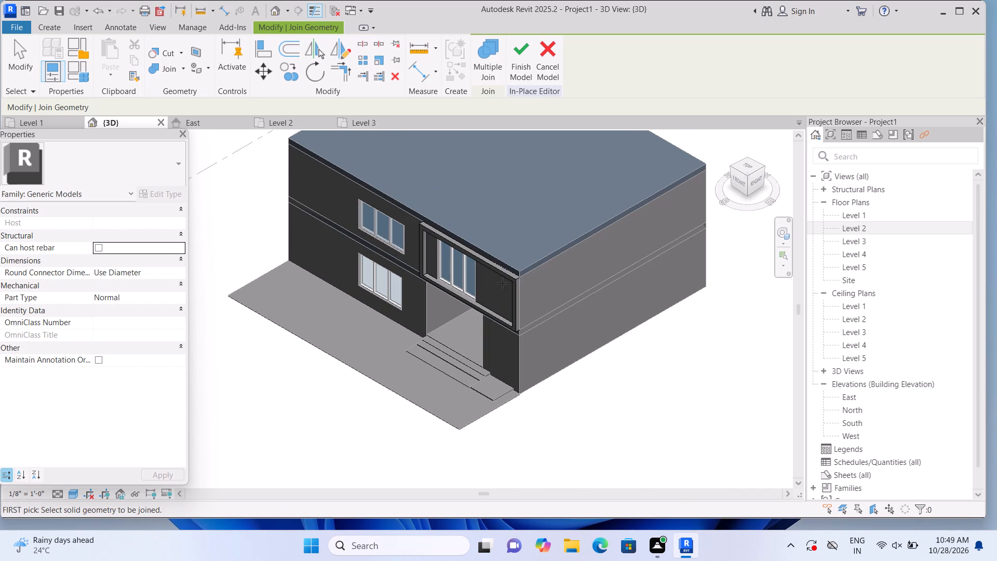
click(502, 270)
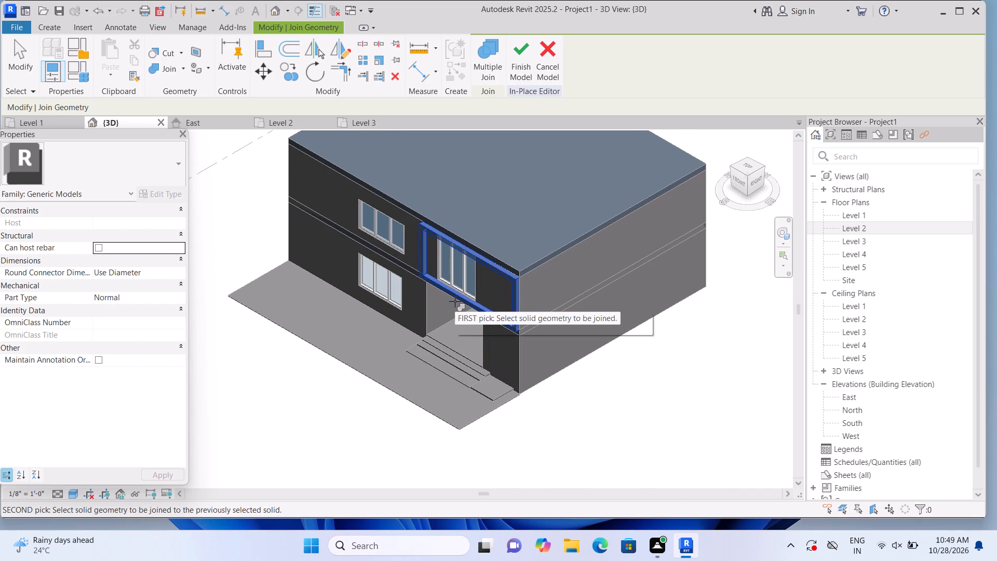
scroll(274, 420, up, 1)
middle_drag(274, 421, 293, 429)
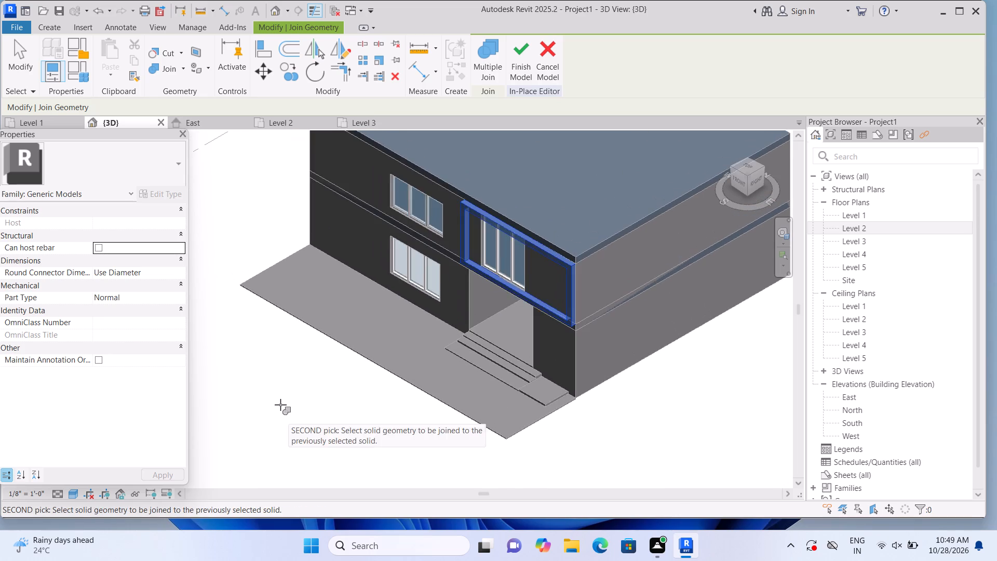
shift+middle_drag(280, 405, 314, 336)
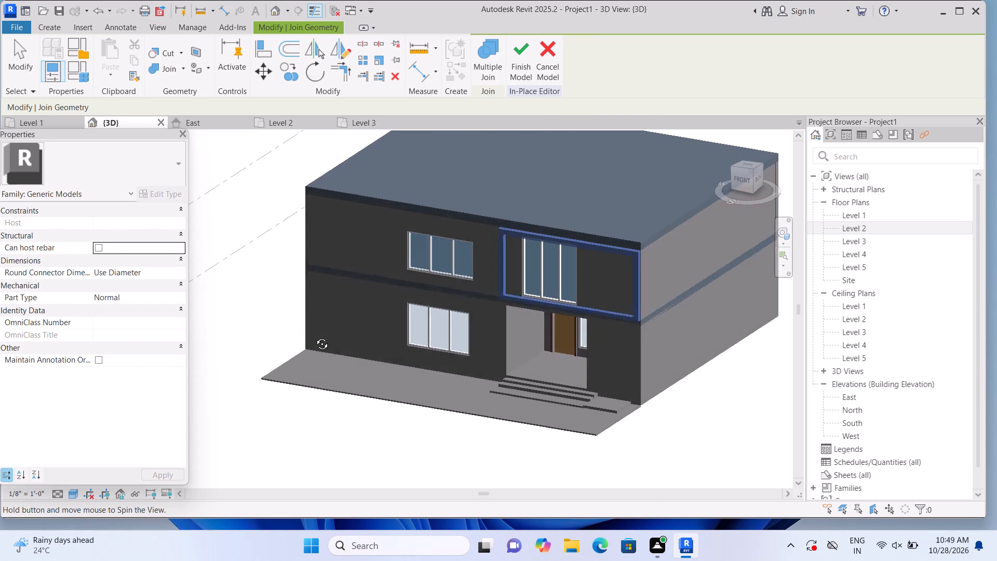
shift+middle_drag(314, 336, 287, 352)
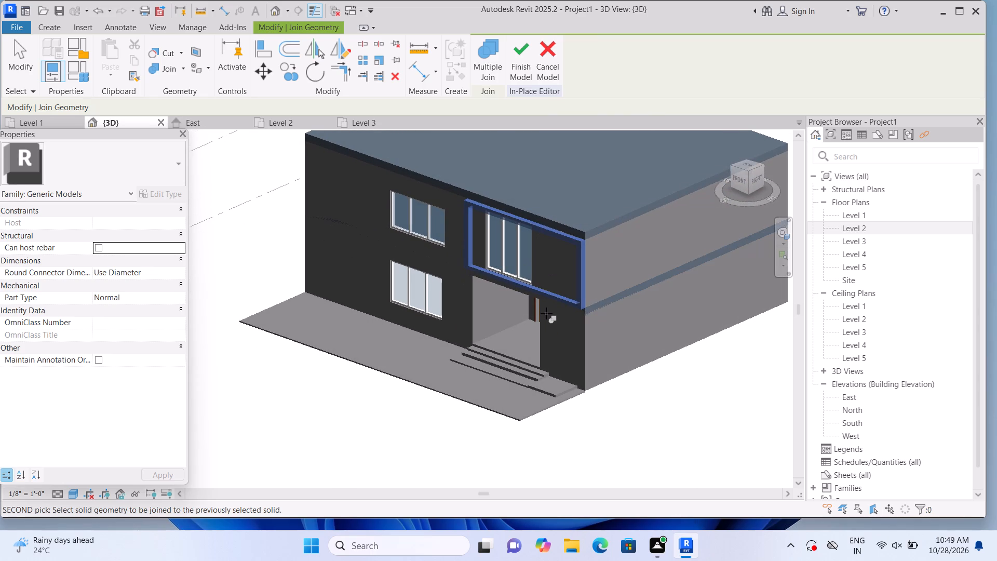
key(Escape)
Inspect the frame's top and bottom band extrusions individually, in 3D and from the front.
click(561, 230)
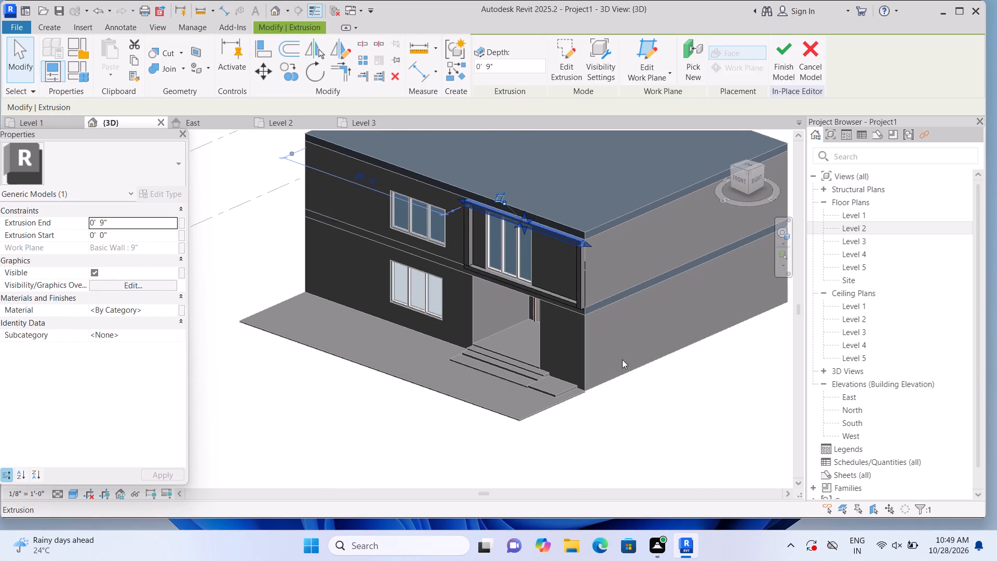
click(676, 399)
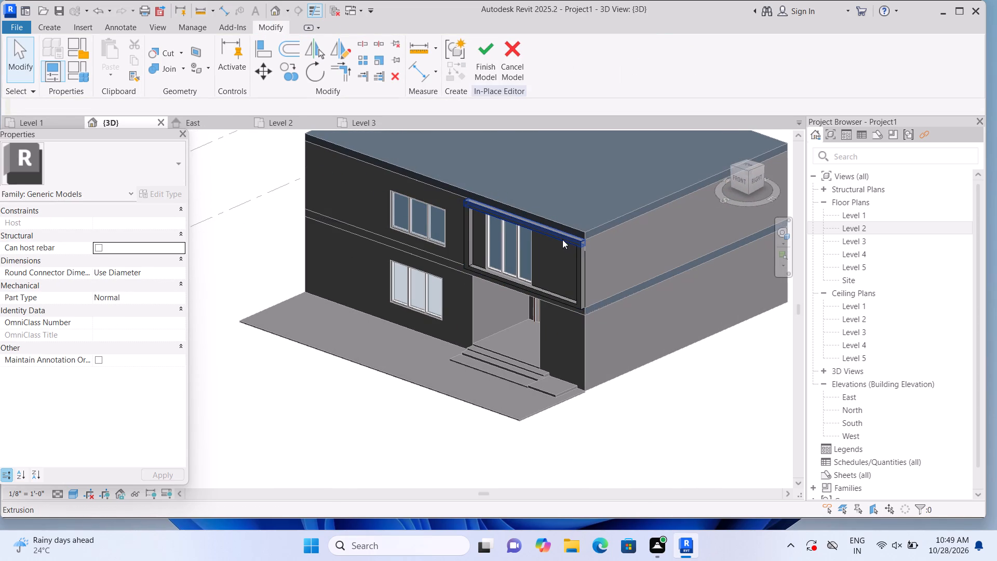
scroll(567, 255, up, 2)
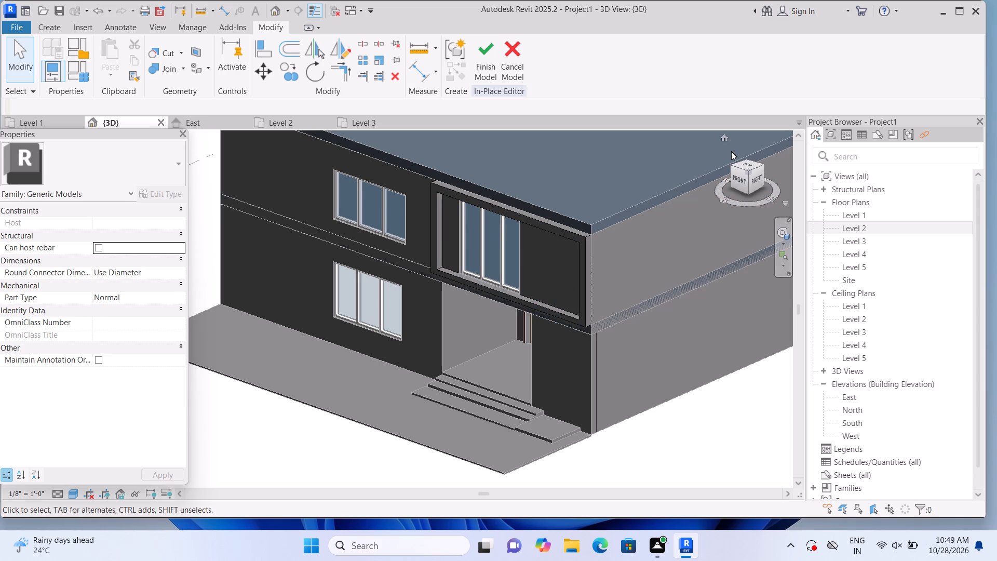
click(736, 180)
scroll(383, 318, up, 3)
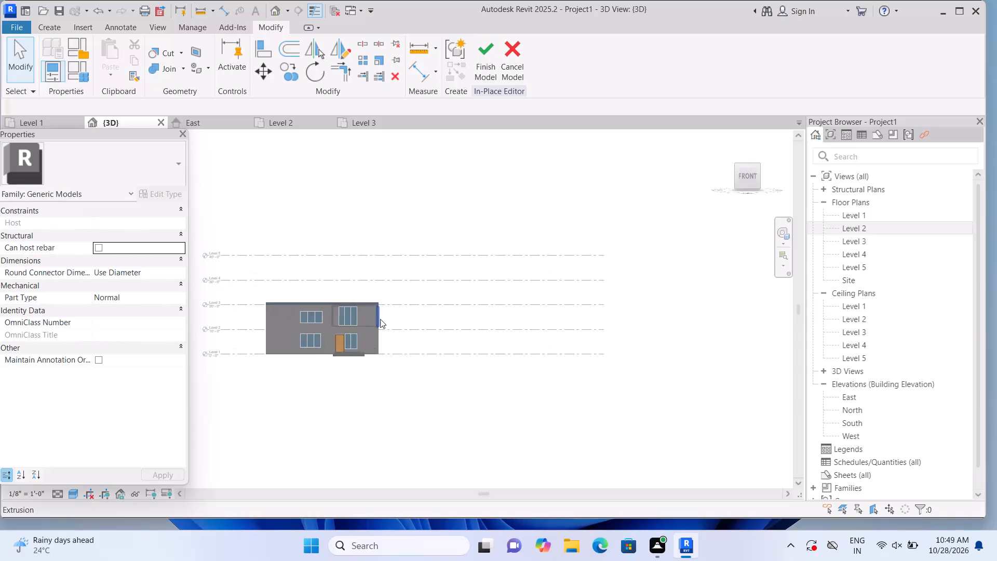
scroll(380, 319, up, 7)
scroll(472, 316, up, 3)
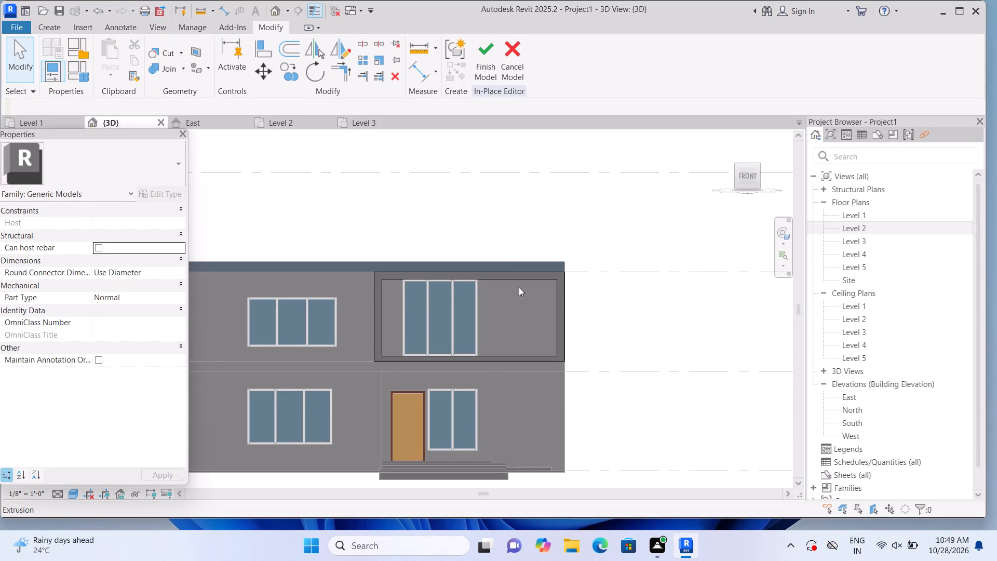
click(529, 353)
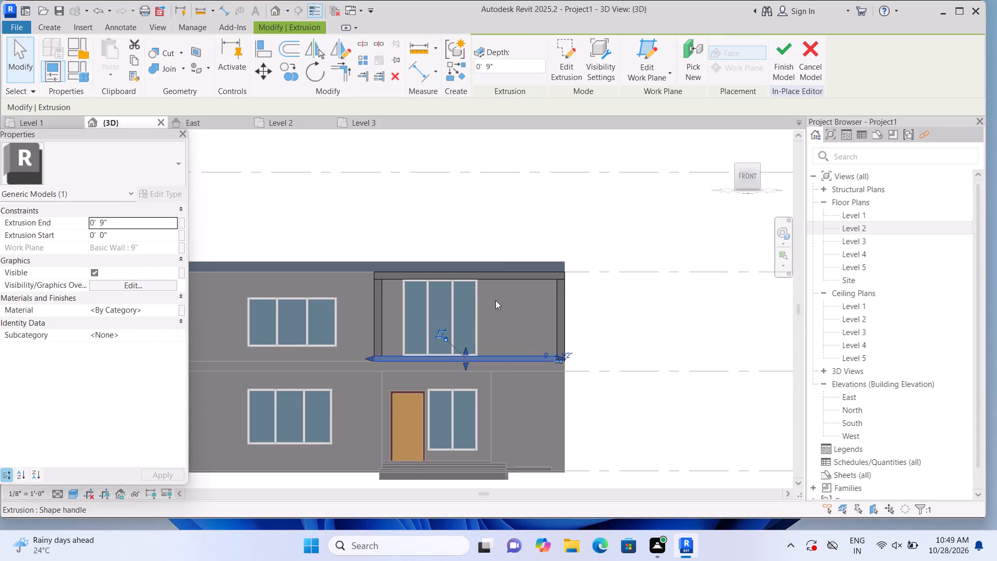
scroll(496, 300, up, 2)
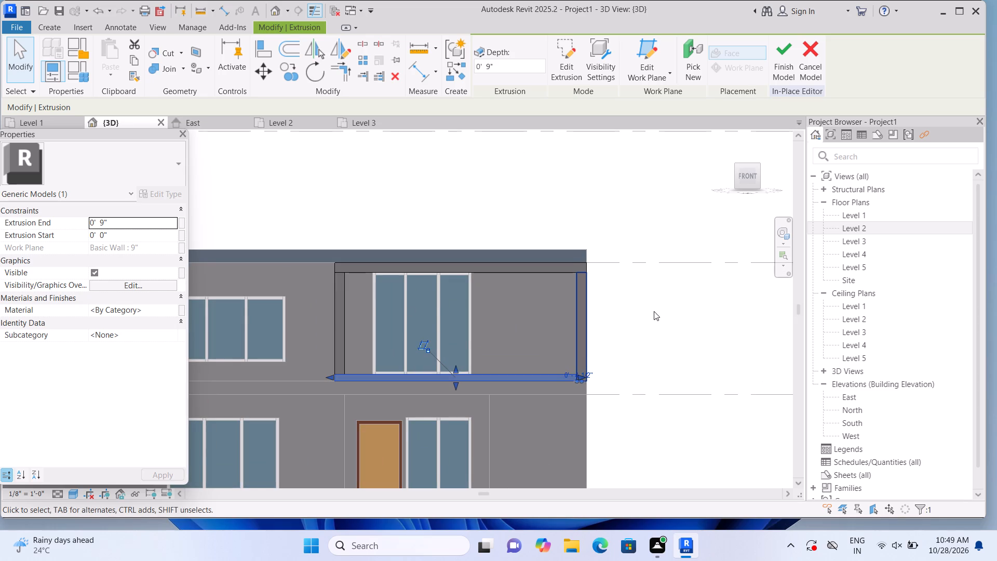
click(654, 311)
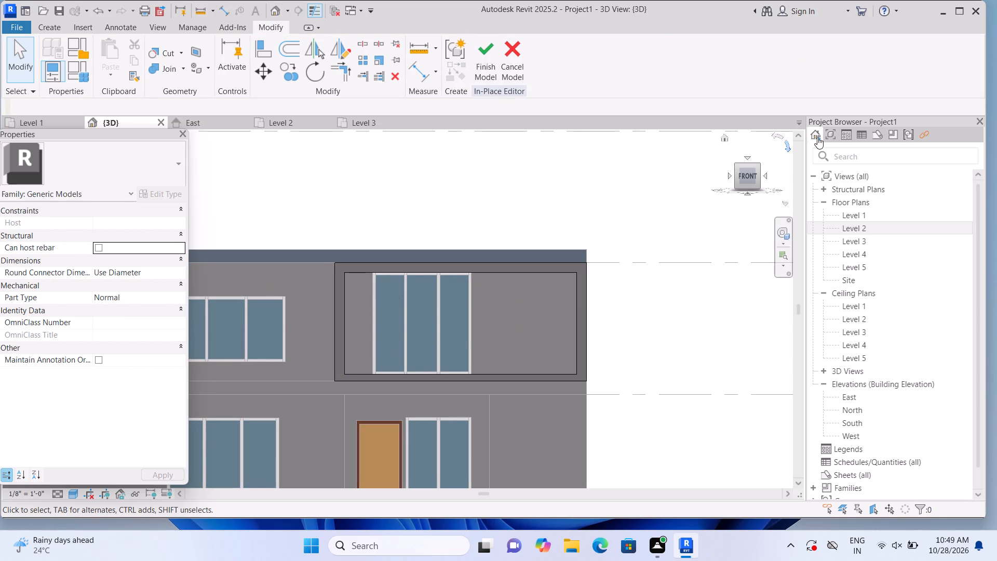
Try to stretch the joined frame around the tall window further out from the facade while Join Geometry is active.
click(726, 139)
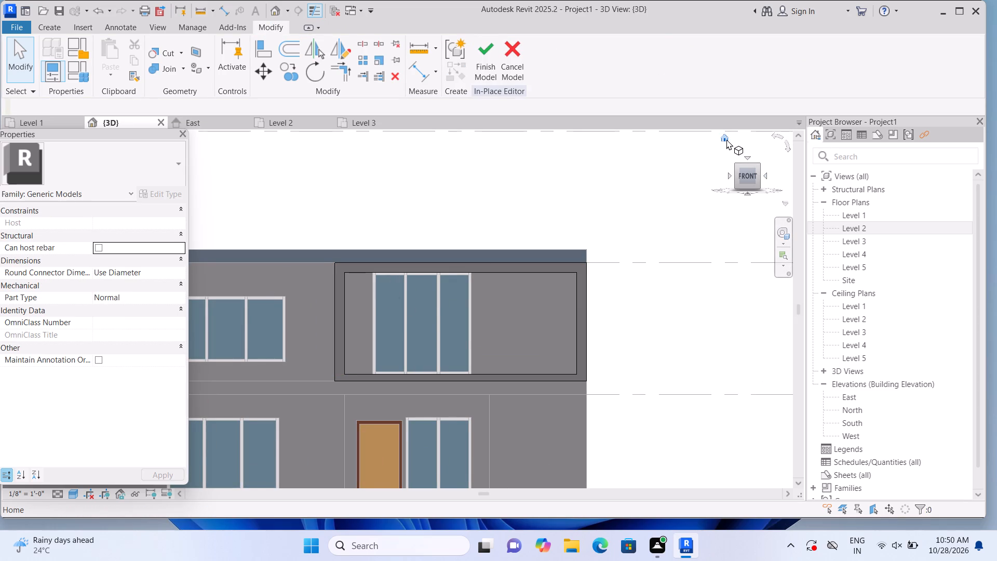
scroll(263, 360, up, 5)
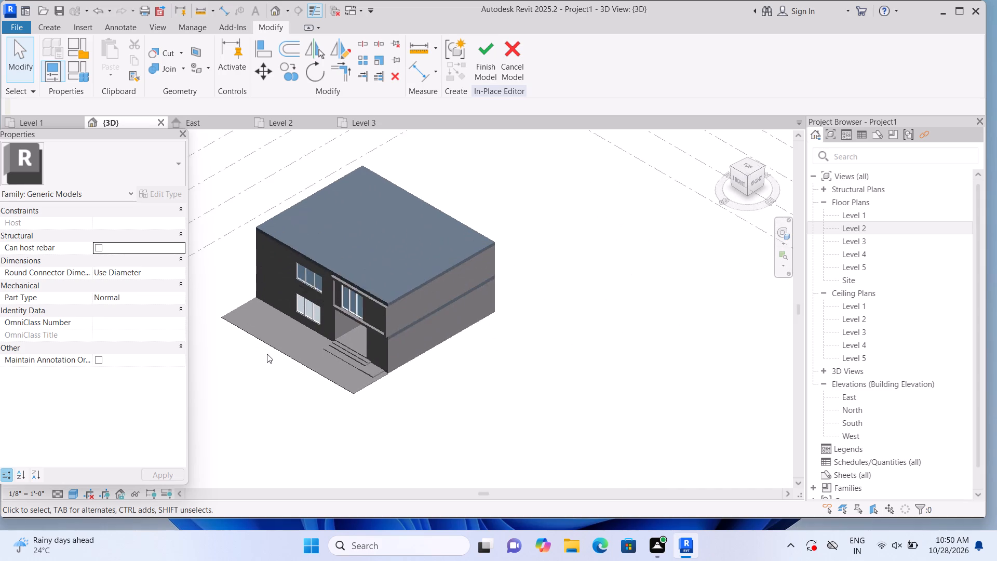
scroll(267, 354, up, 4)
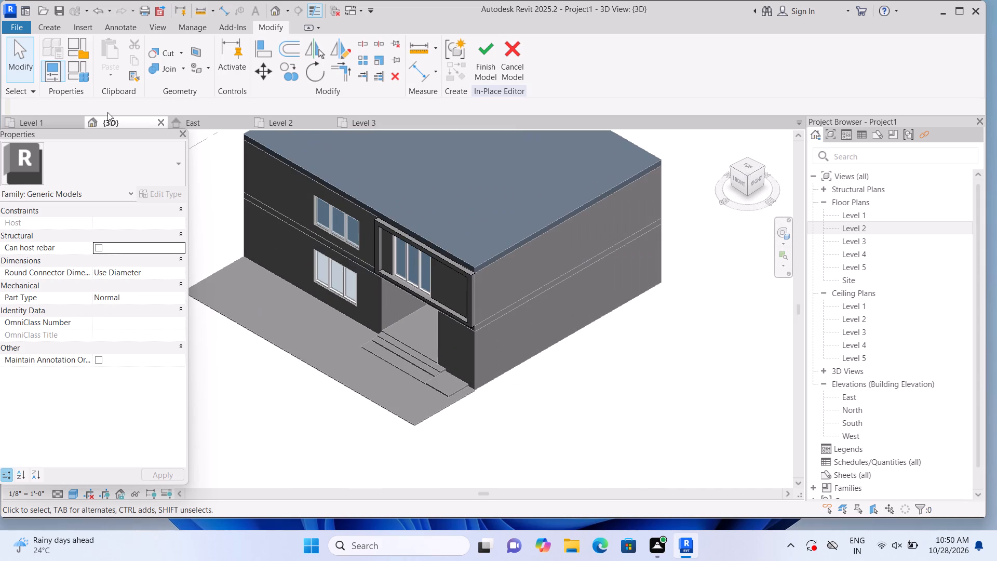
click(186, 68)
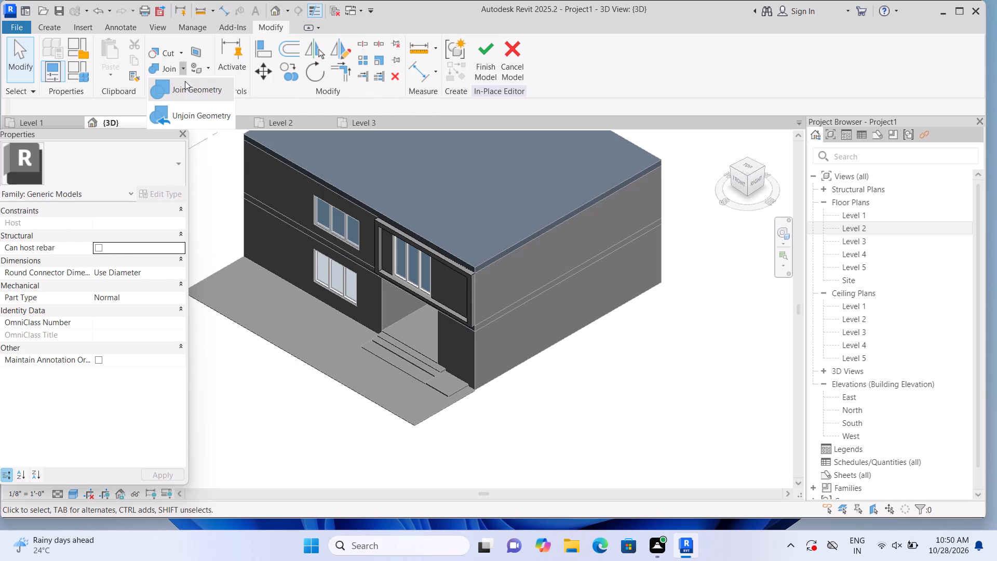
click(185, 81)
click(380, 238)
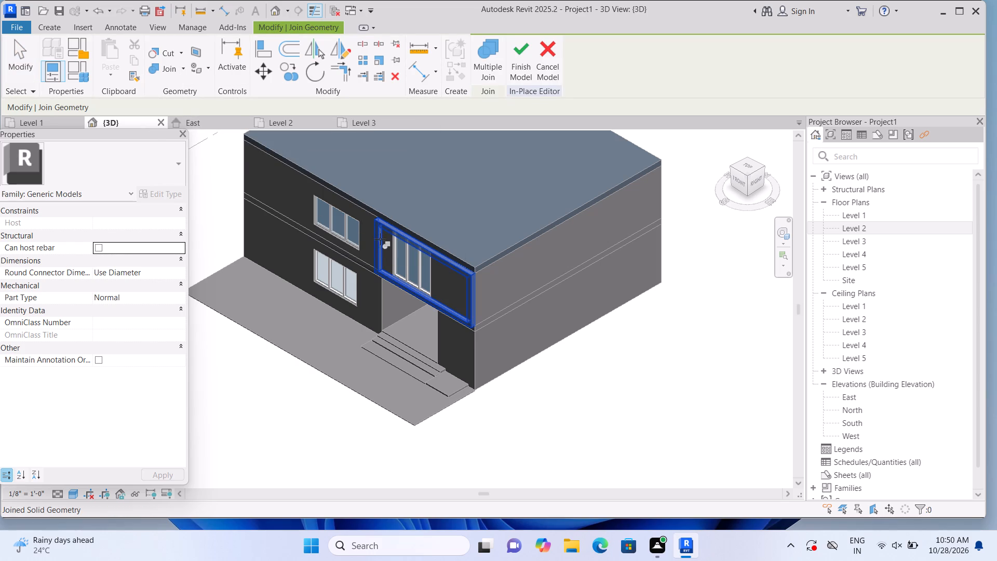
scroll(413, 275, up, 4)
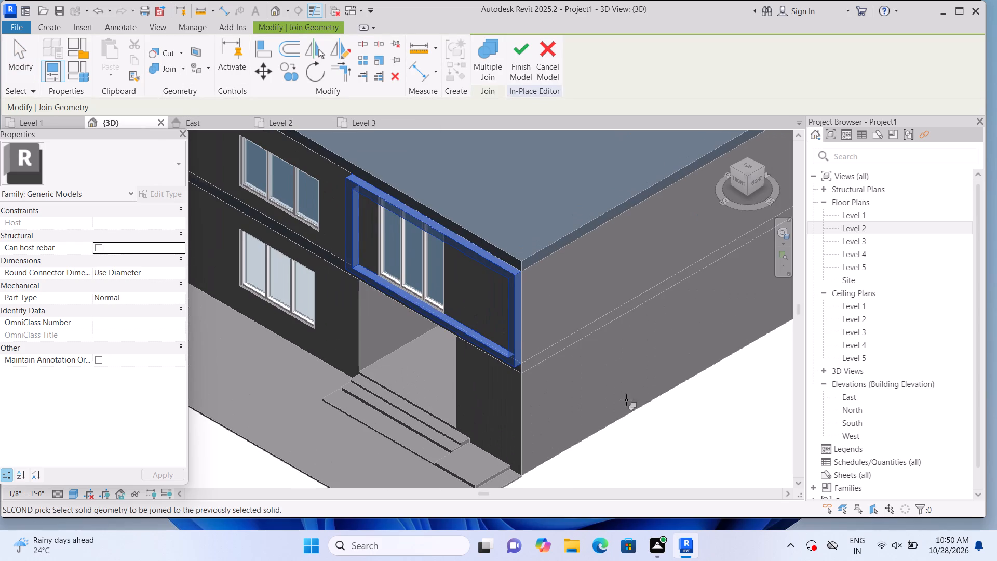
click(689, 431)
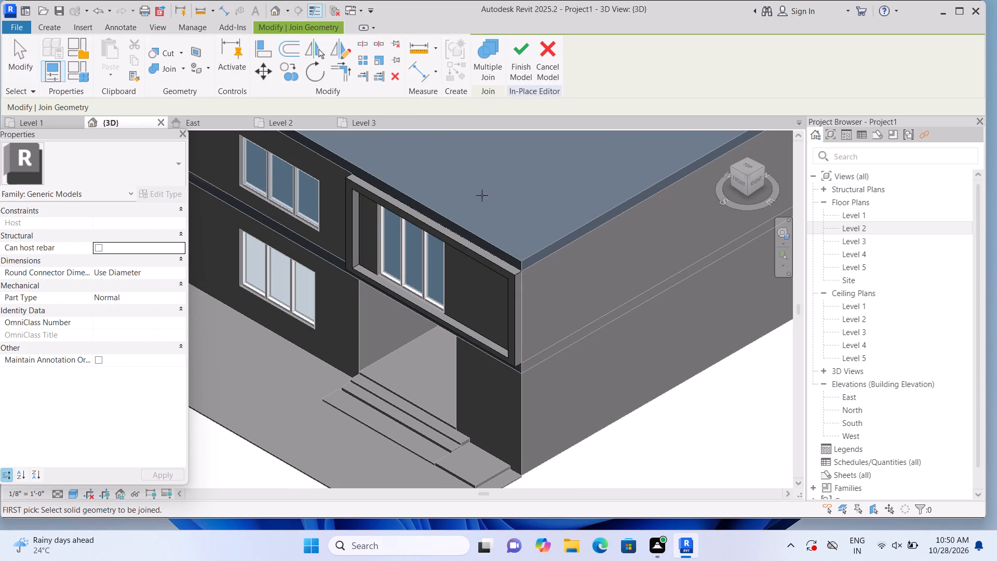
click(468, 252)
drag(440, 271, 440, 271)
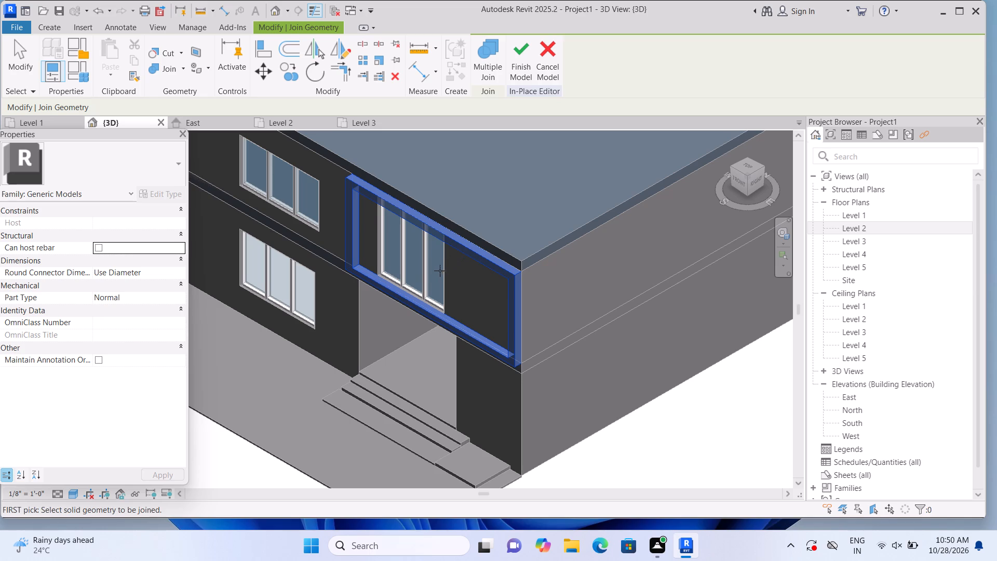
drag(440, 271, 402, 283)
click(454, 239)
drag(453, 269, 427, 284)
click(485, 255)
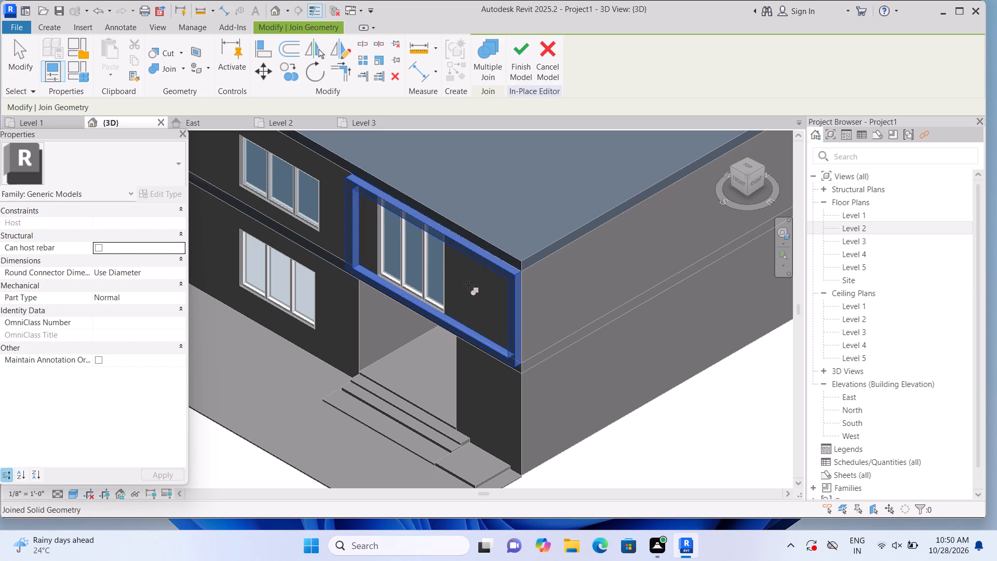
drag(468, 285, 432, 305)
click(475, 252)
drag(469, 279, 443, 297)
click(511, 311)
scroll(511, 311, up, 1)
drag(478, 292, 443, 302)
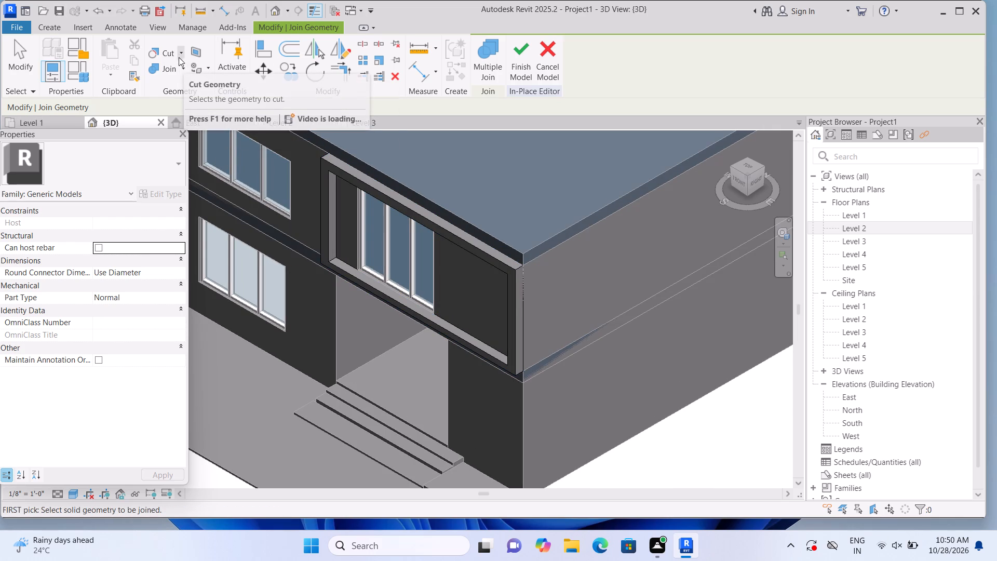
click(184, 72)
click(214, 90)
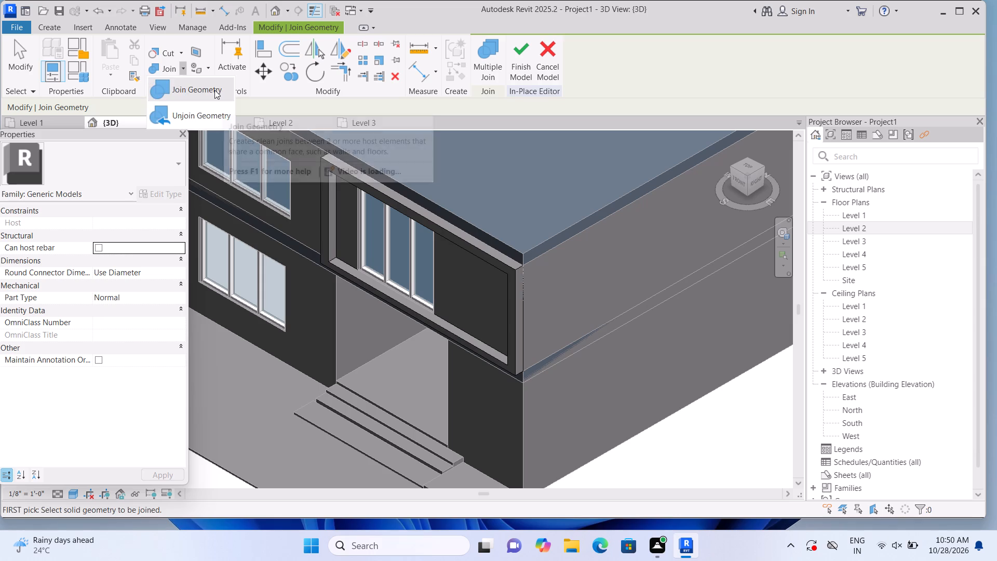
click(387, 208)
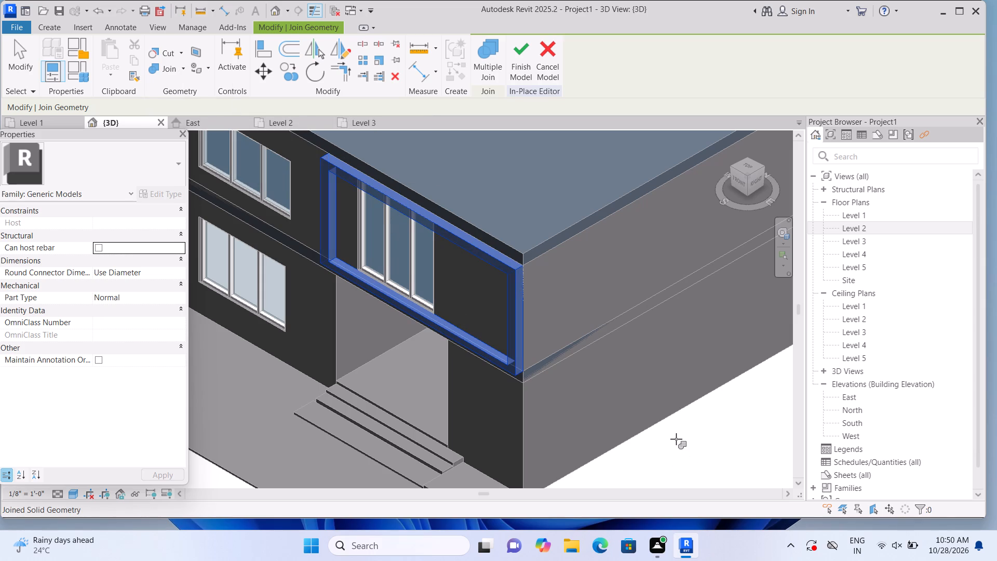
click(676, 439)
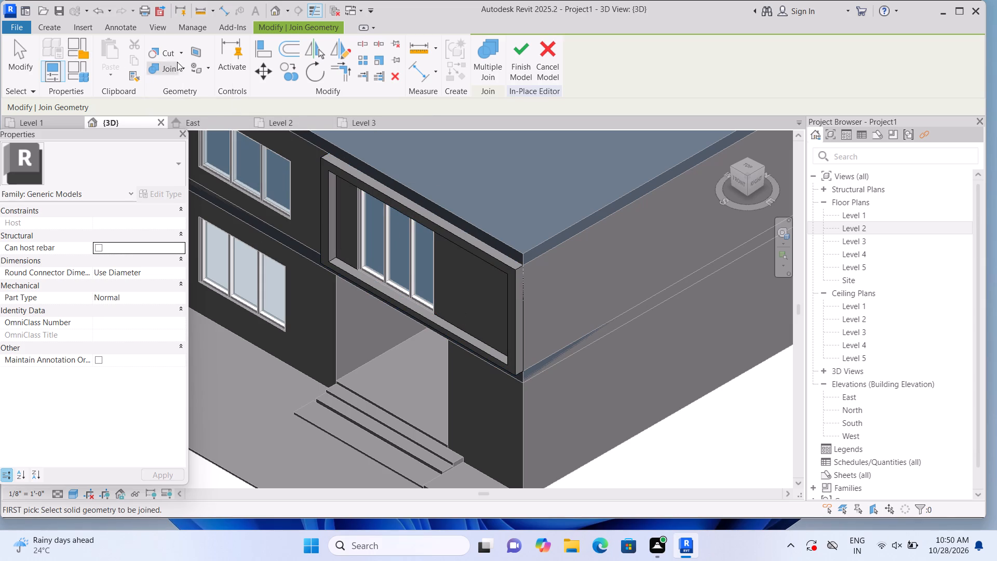
Use Unjoin Geometry to separate the frame's top band, inner side strip and corner strip around the tall window.
click(183, 67)
click(191, 115)
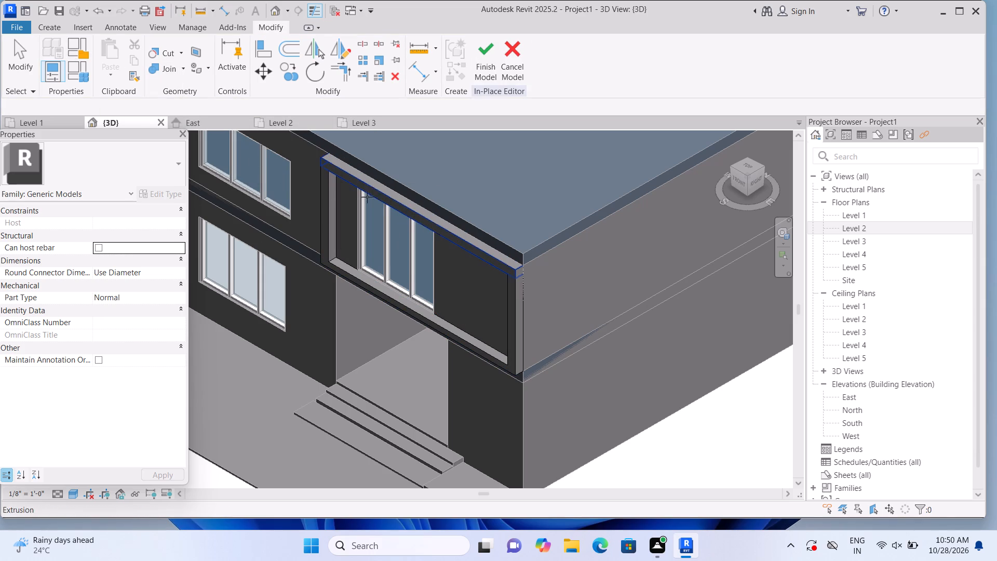
click(375, 195)
click(320, 221)
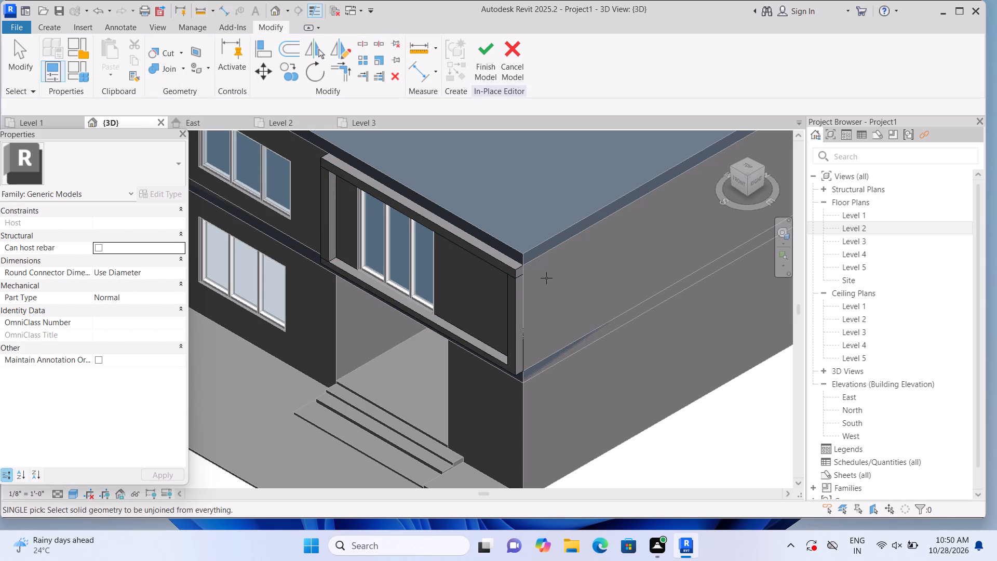
click(512, 301)
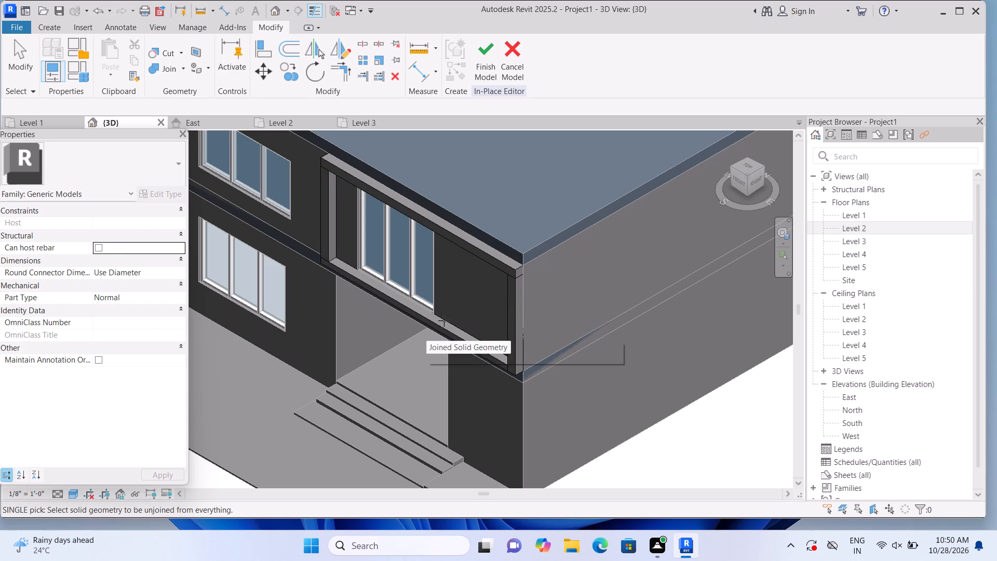
scroll(440, 327, up, 1)
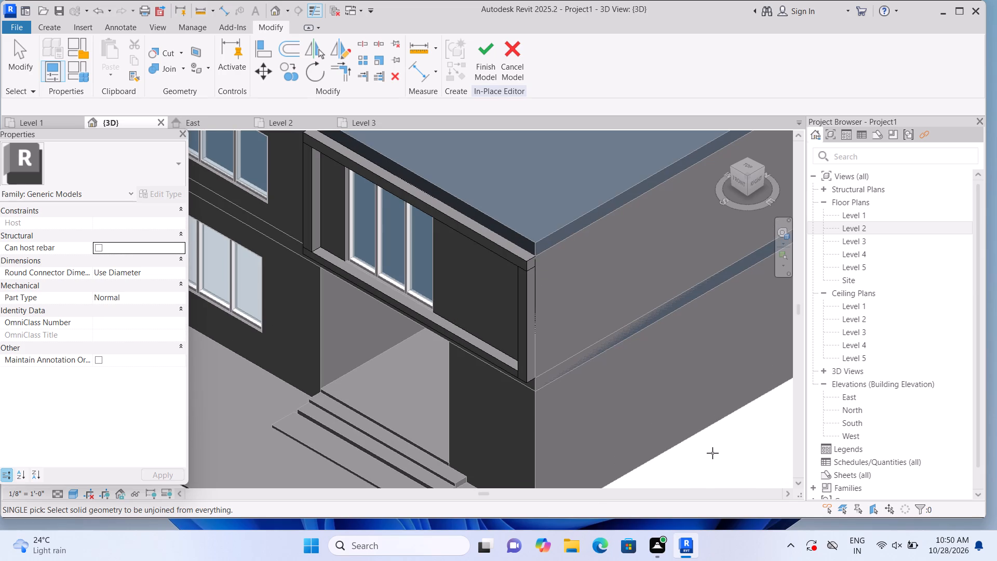
key(Escape)
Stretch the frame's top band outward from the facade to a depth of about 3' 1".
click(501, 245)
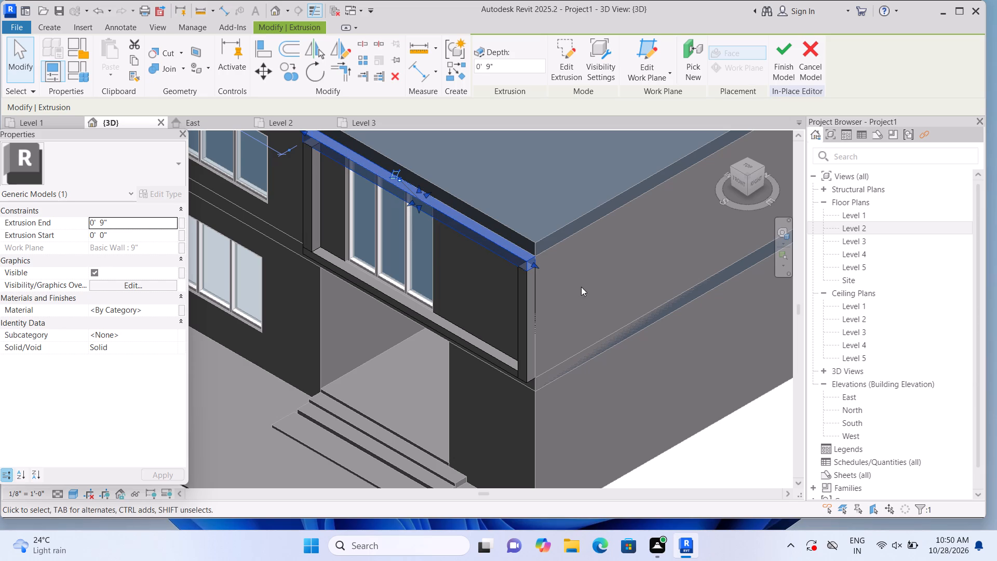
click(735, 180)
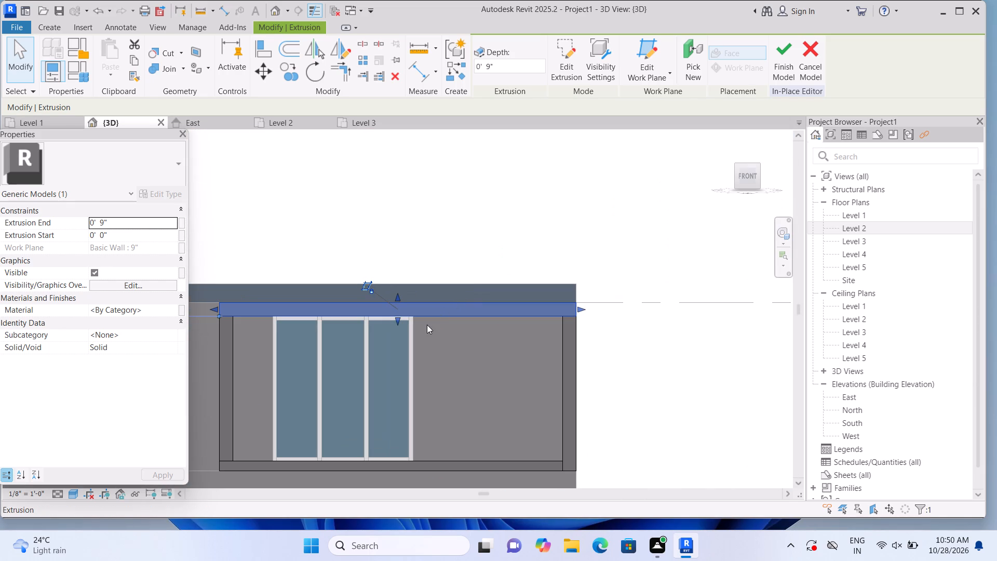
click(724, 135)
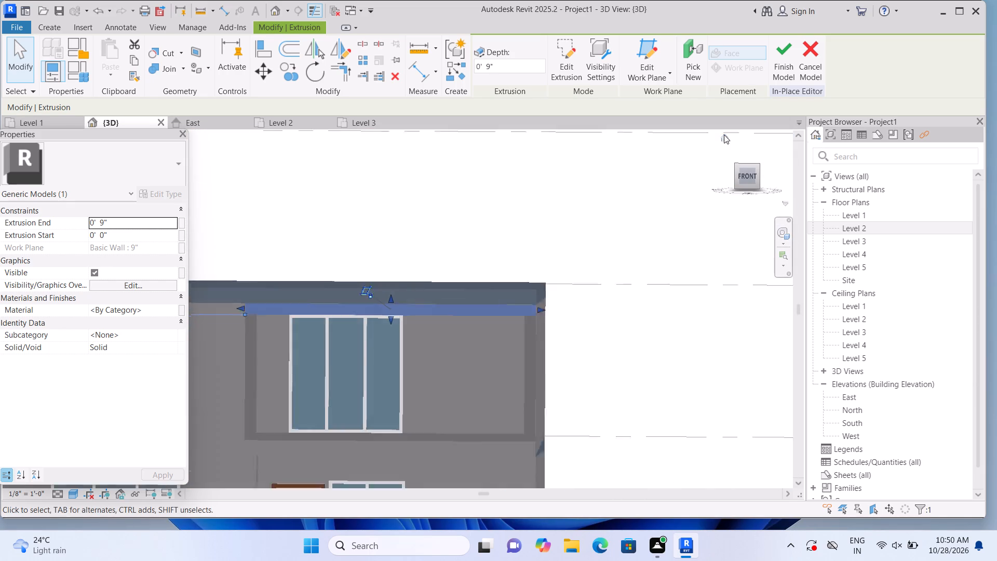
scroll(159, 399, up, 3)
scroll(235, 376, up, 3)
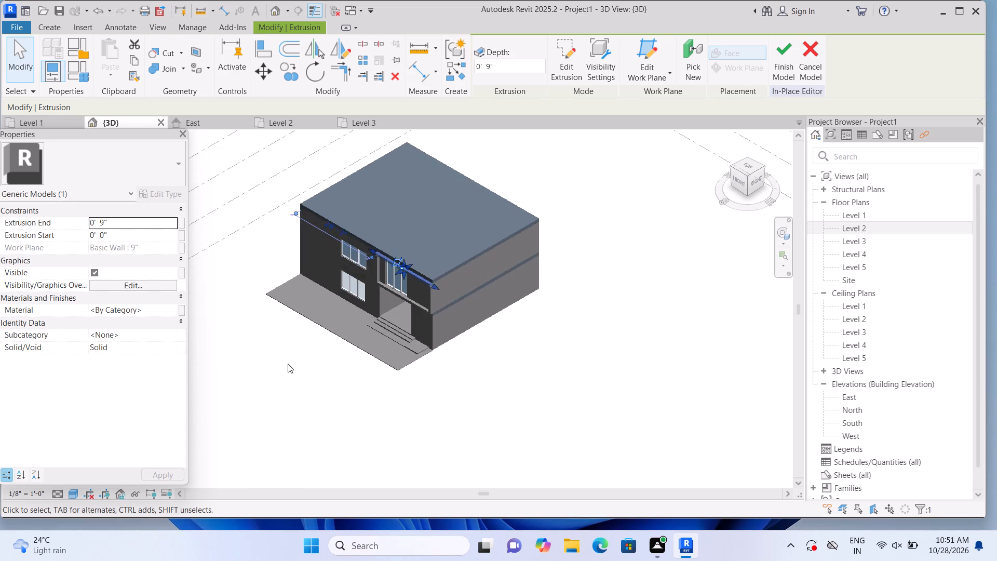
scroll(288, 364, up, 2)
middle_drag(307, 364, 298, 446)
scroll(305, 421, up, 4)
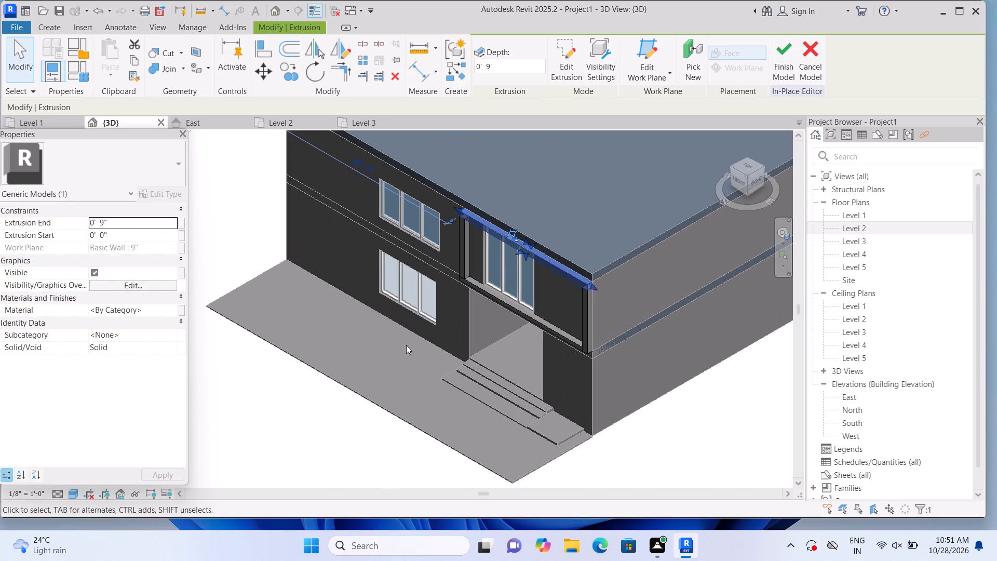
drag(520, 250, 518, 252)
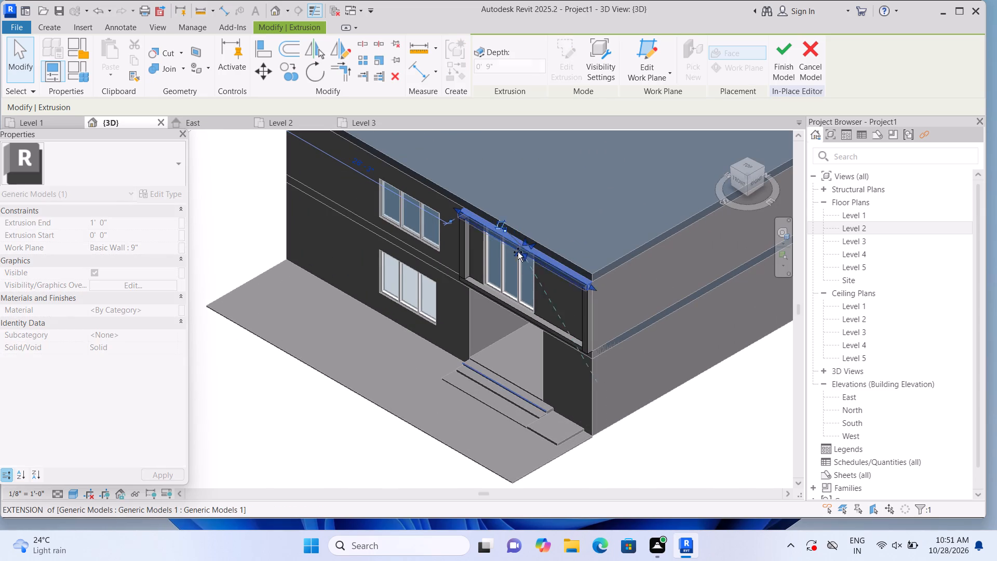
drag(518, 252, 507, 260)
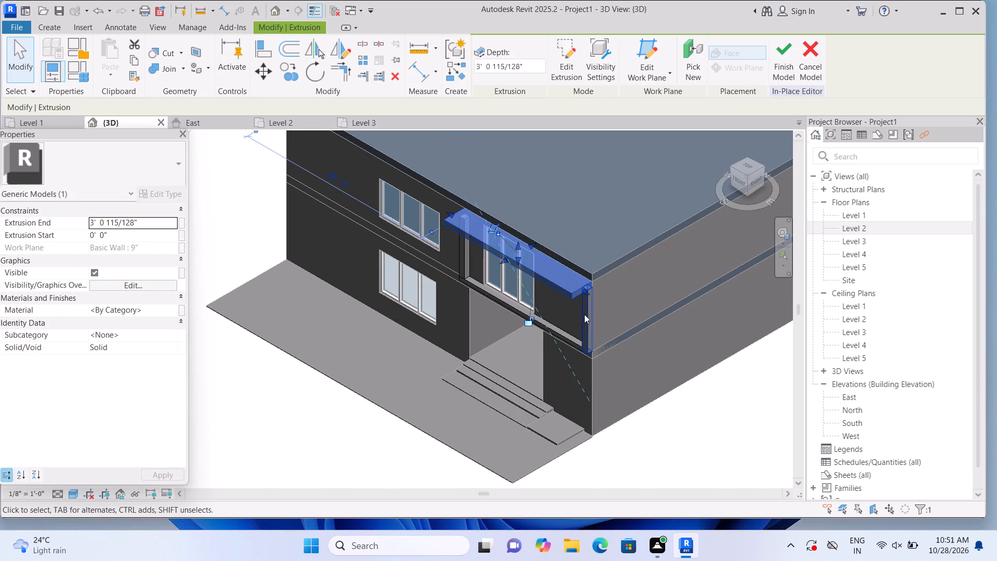
Stretch the frame's vertical strip at the wall's corner outward from the facade, slightly beyond the top band's front edge.
click(584, 314)
drag(581, 316, 576, 317)
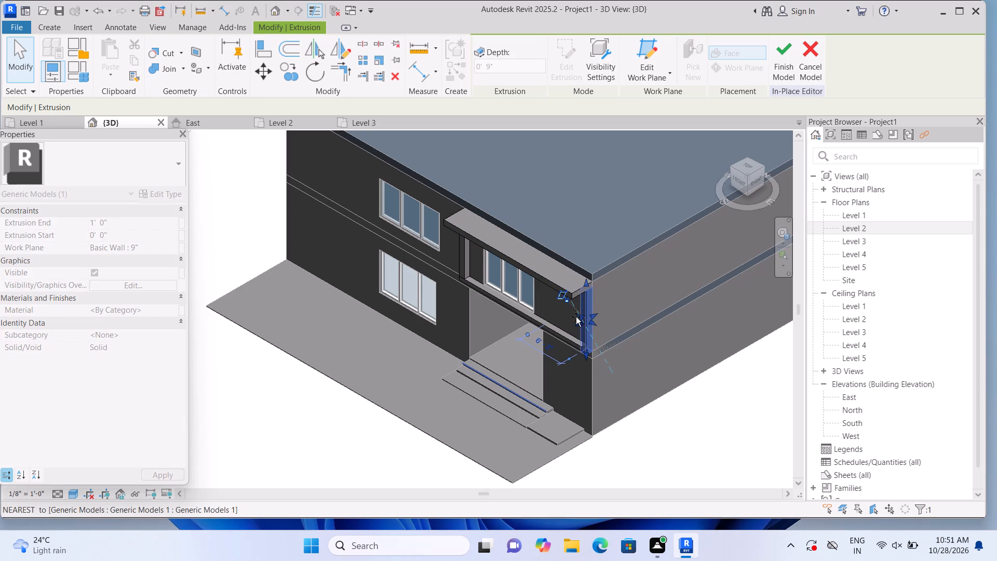
drag(576, 317, 563, 326)
click(342, 463)
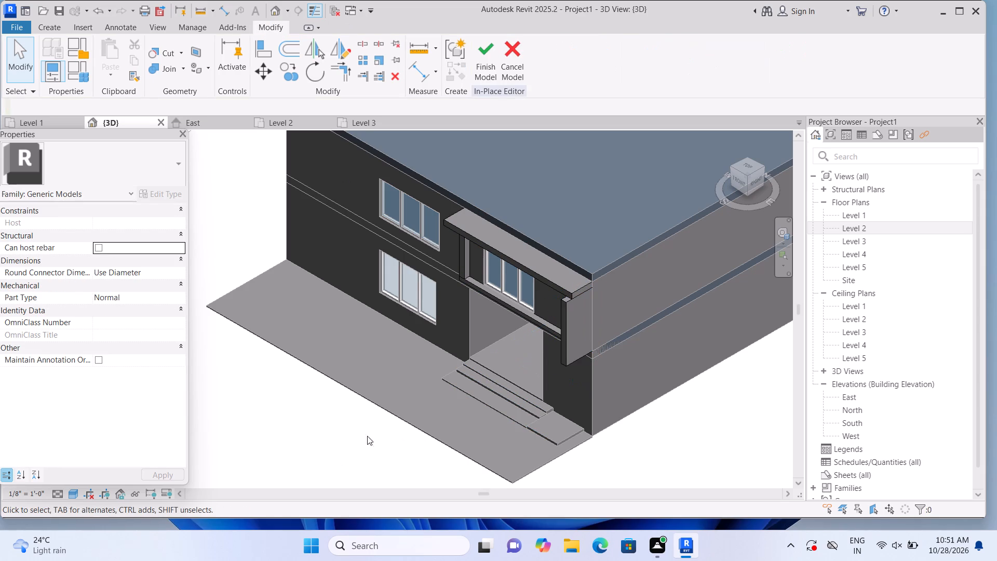
Stretch the frame's bottom band below the tall window outward to a depth of 3' 11", flush with the corner strip.
click(523, 309)
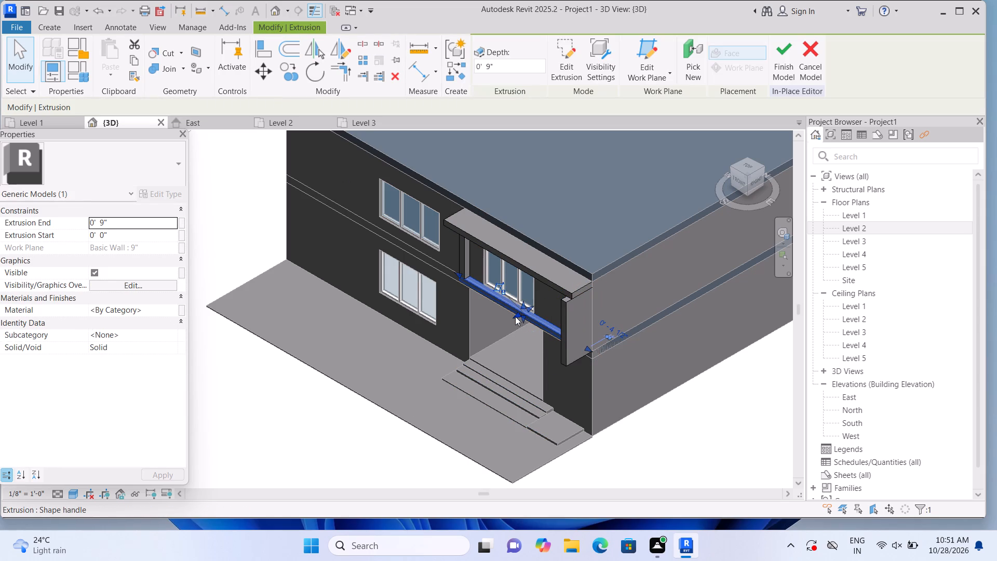
drag(515, 316, 503, 330)
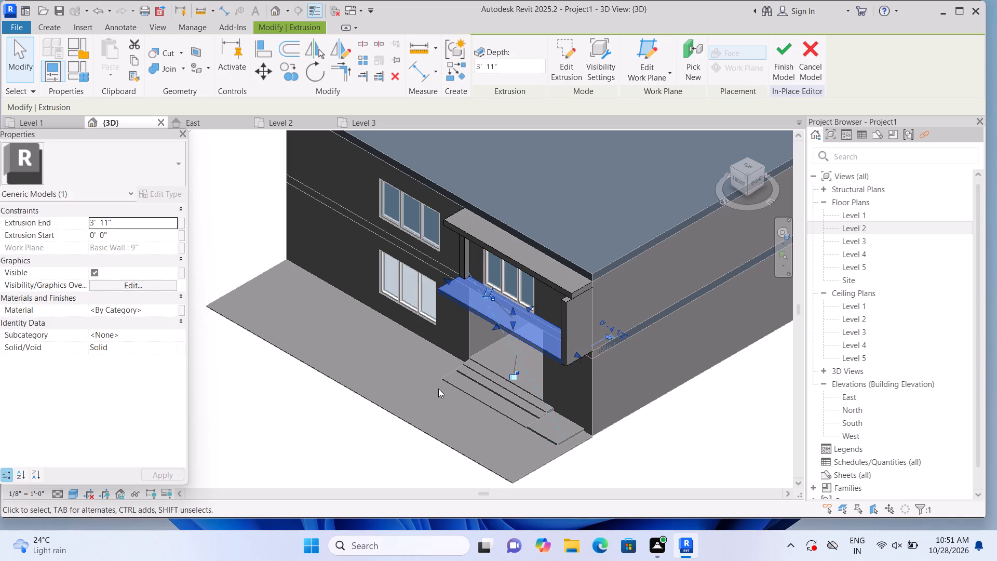
click(373, 429)
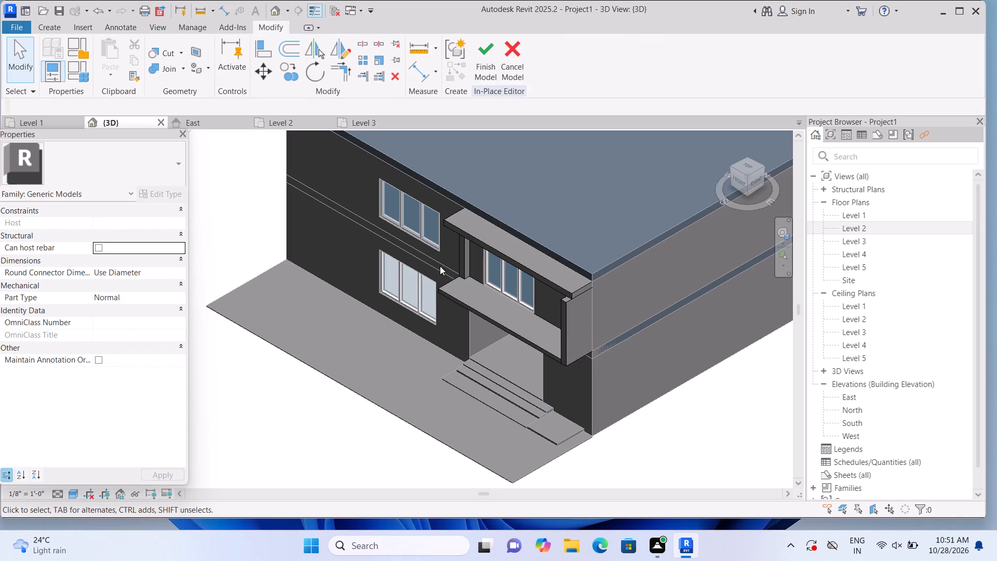
Extend the frame's top band outward to a depth of 3' 11", flush with the corner strip's front edge.
click(558, 285)
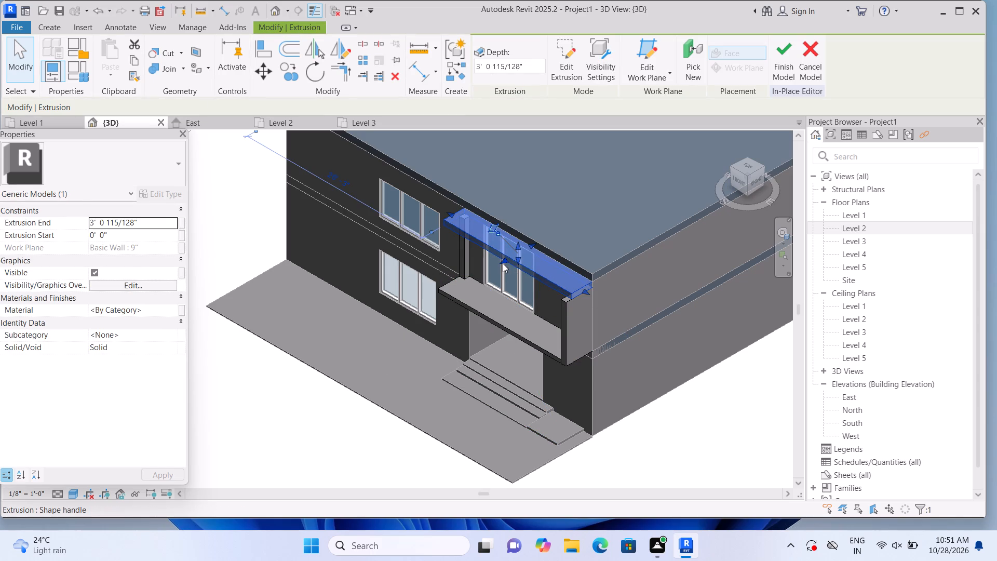
click(505, 260)
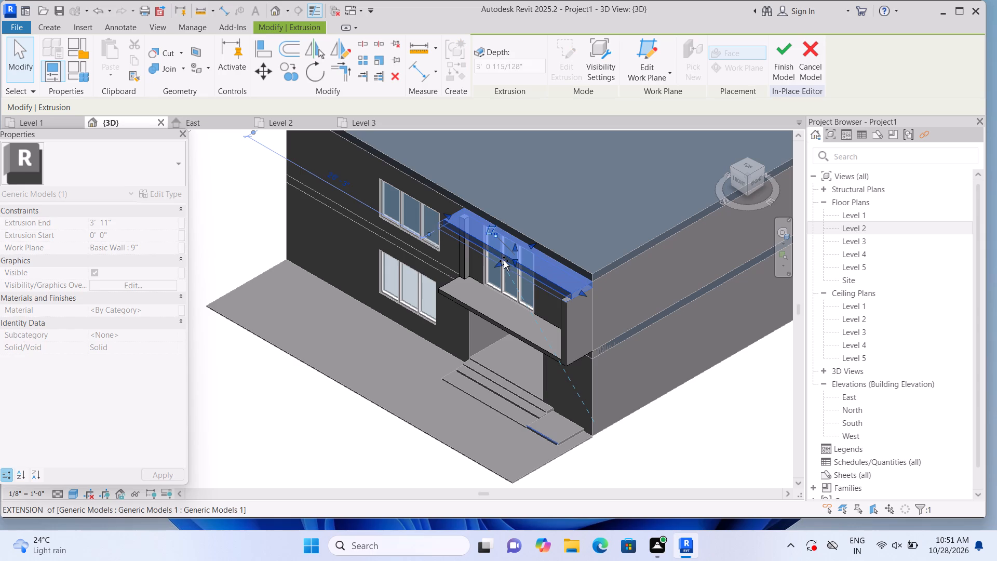
click(308, 438)
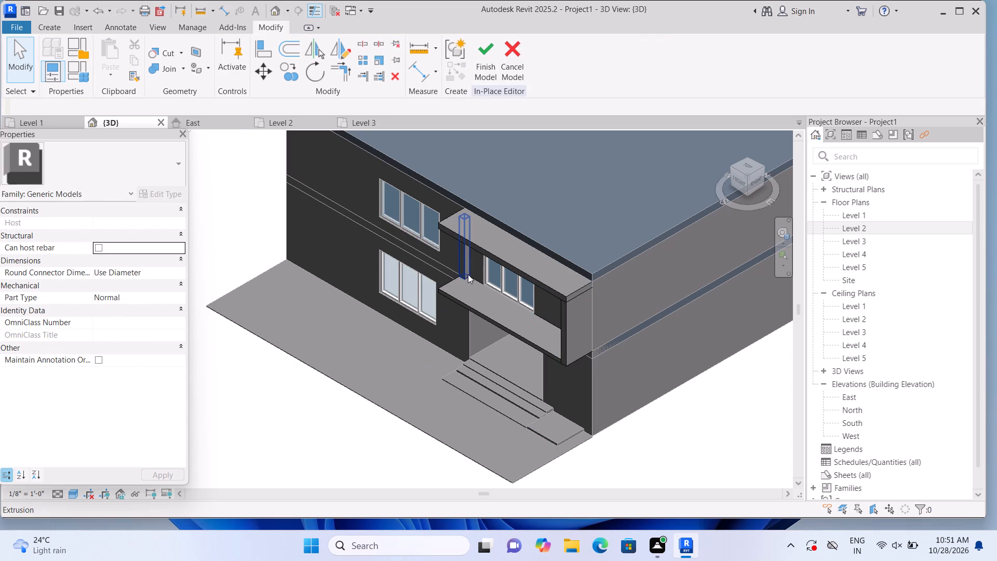
Stretch the frame's inner vertical side strip outward until it is flush with the front edges of the top and bottom bands.
click(469, 271)
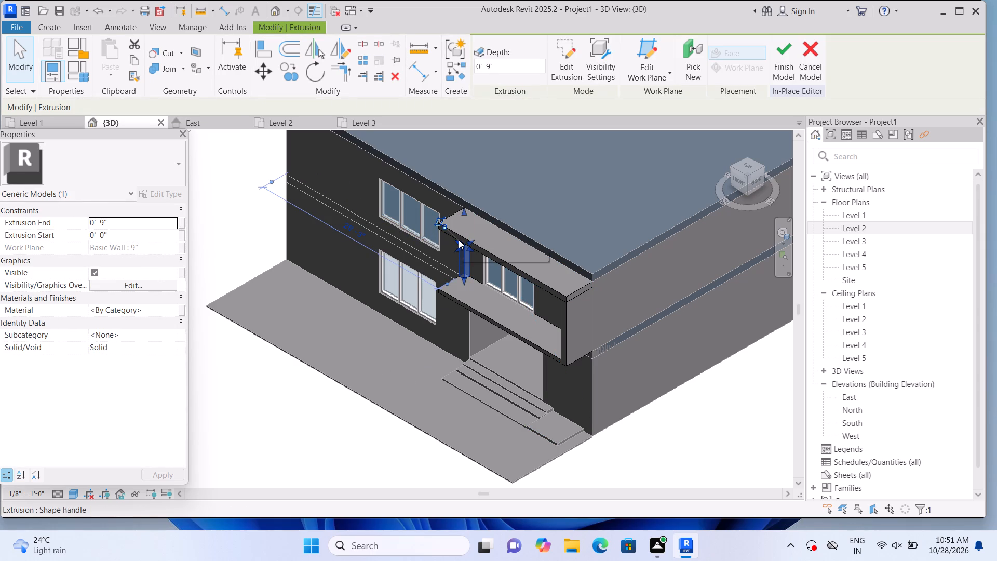
drag(459, 239, 451, 256)
drag(458, 241, 447, 250)
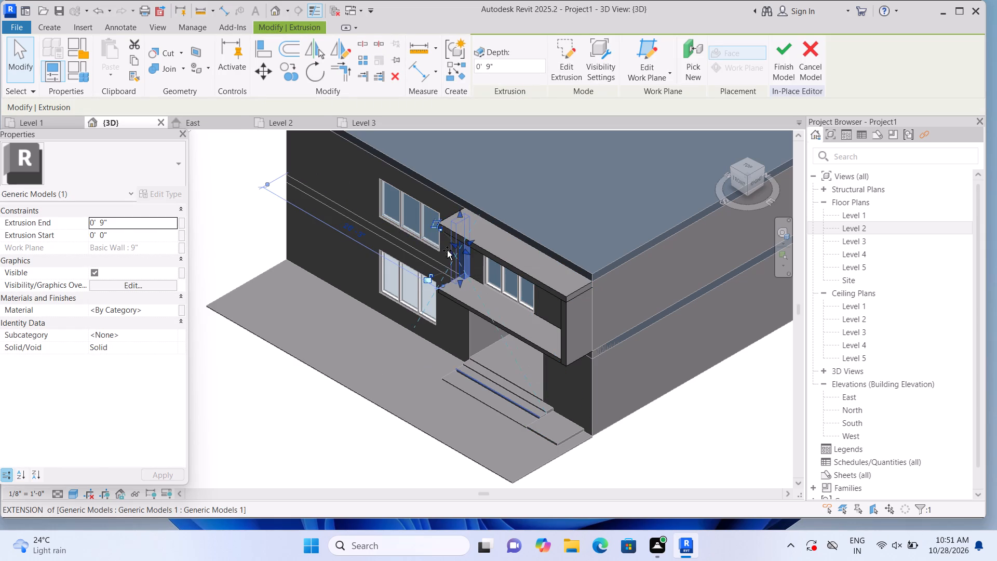
drag(447, 250, 439, 261)
click(325, 423)
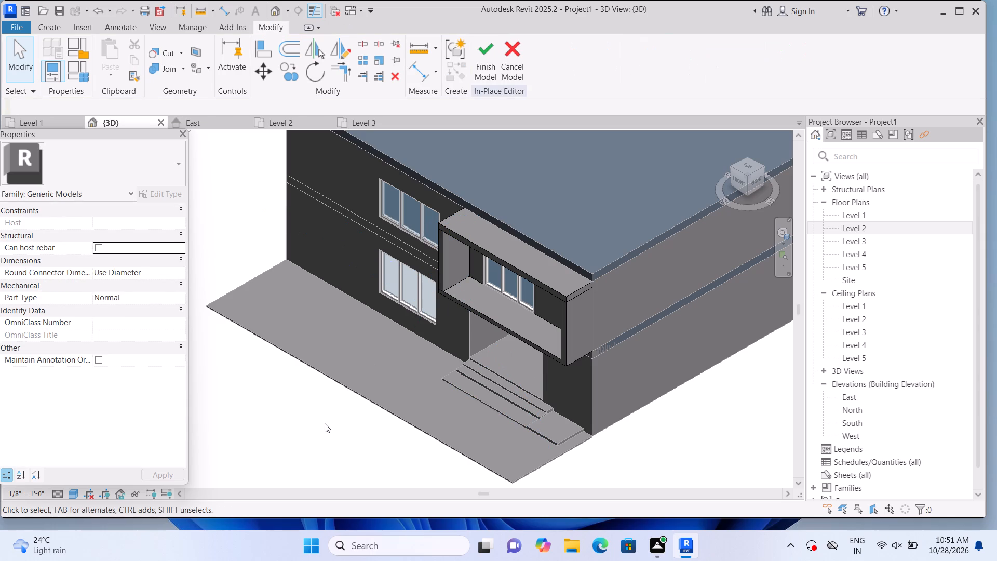
Examine the deepened frame around the tall window from the front and in the 3D home view.
click(738, 182)
scroll(401, 317, up, 4)
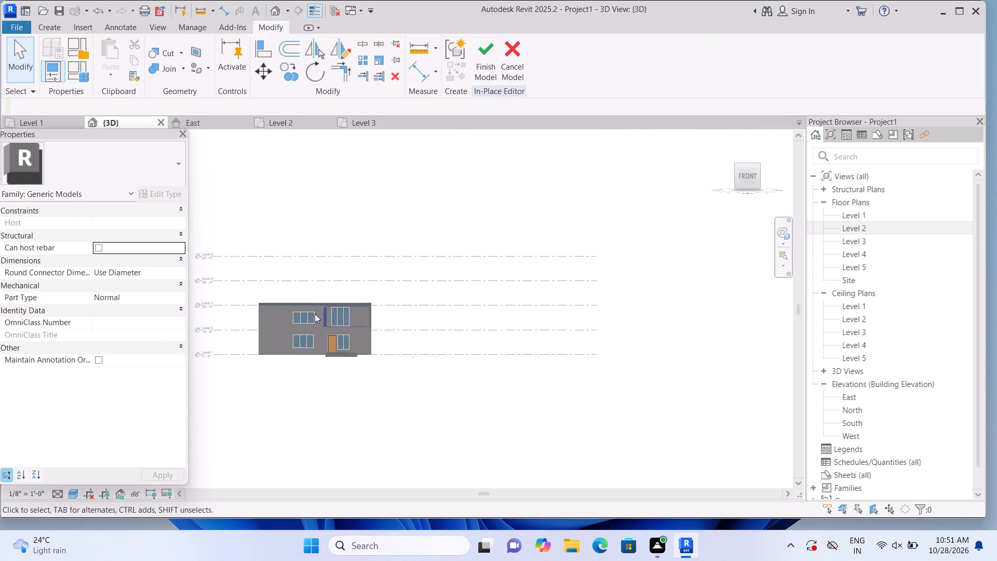
scroll(315, 314, up, 10)
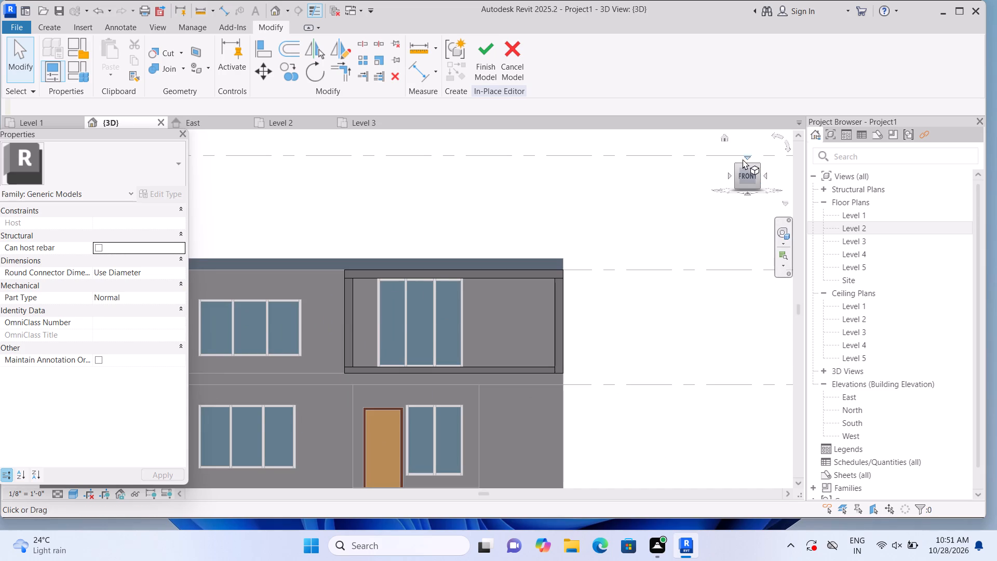
click(723, 138)
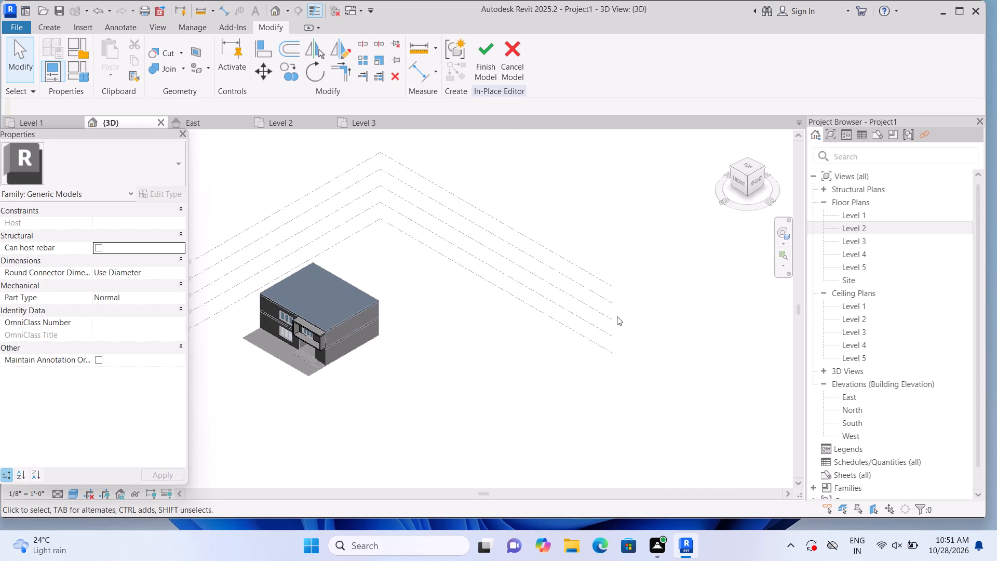
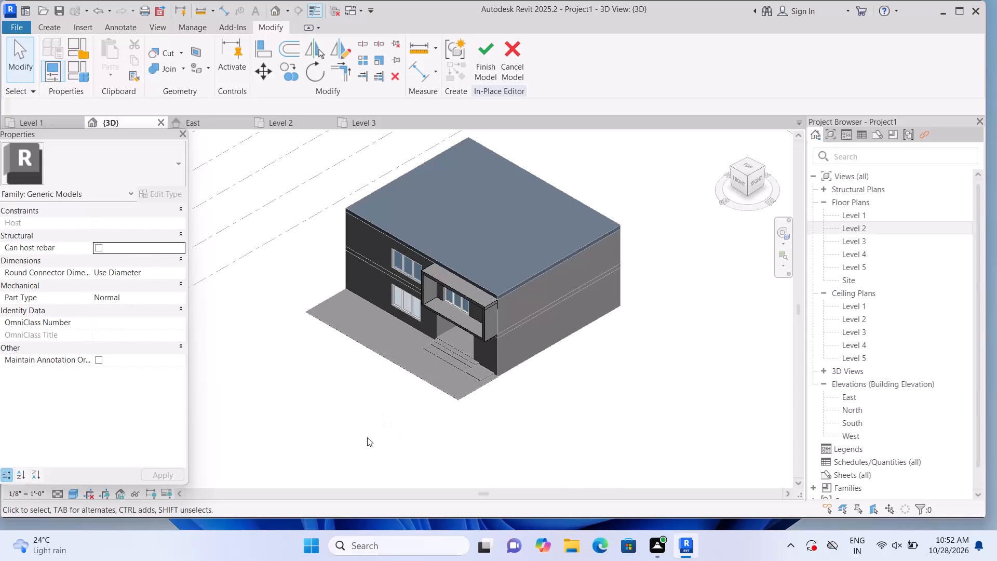
Stretch the frame's bottom band below the tall window further outward to a depth of about 6' 4".
shift+middle_drag(332, 435, 399, 373)
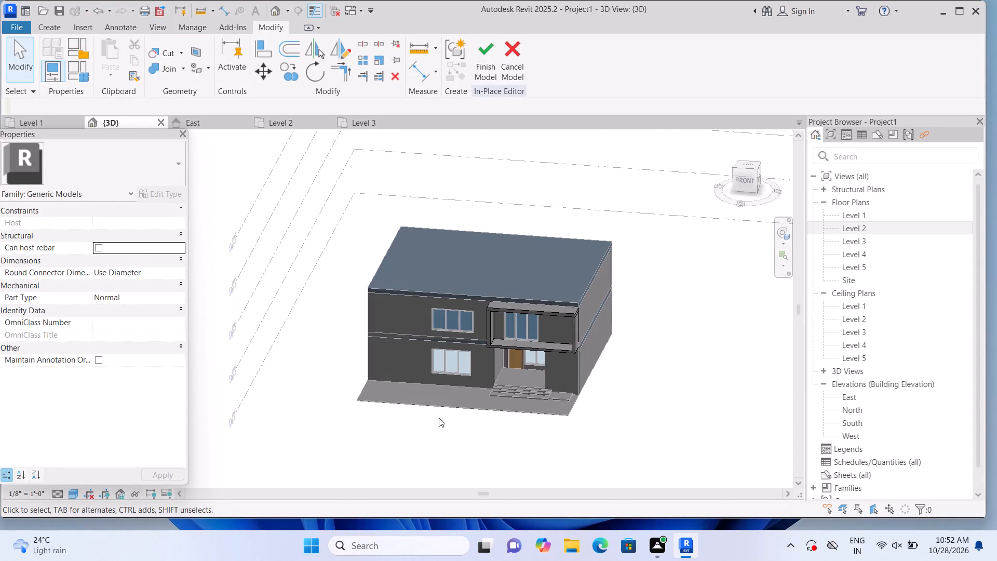
scroll(447, 413, up, 1)
shift+middle_drag(440, 419, 540, 452)
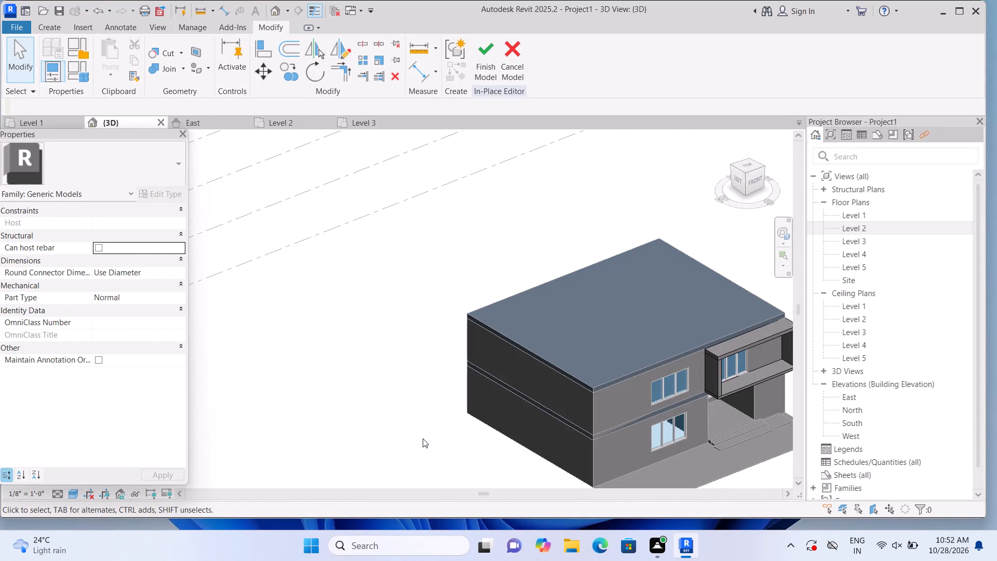
middle_drag(423, 438, 319, 392)
scroll(630, 391, up, 3)
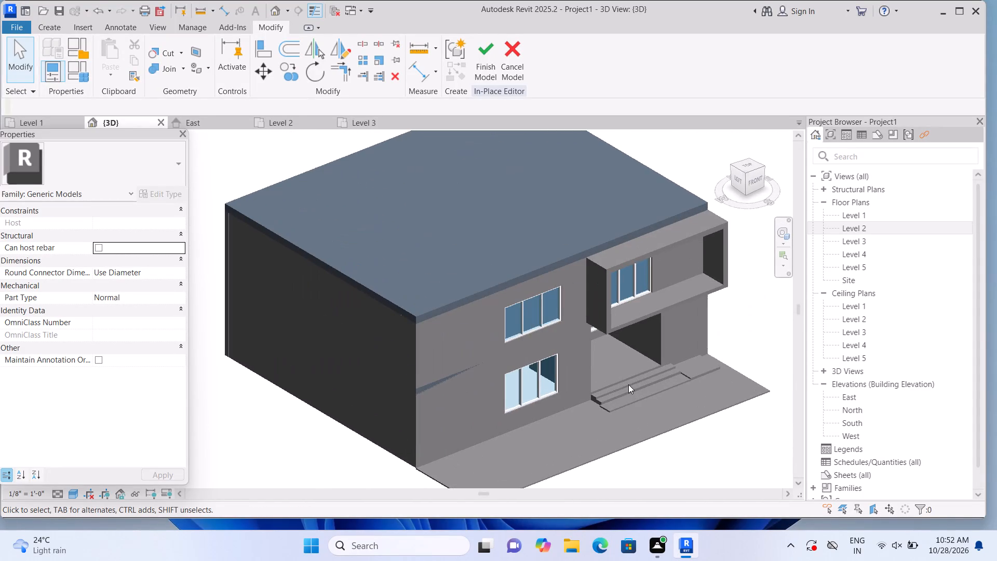
middle_drag(619, 387, 592, 392)
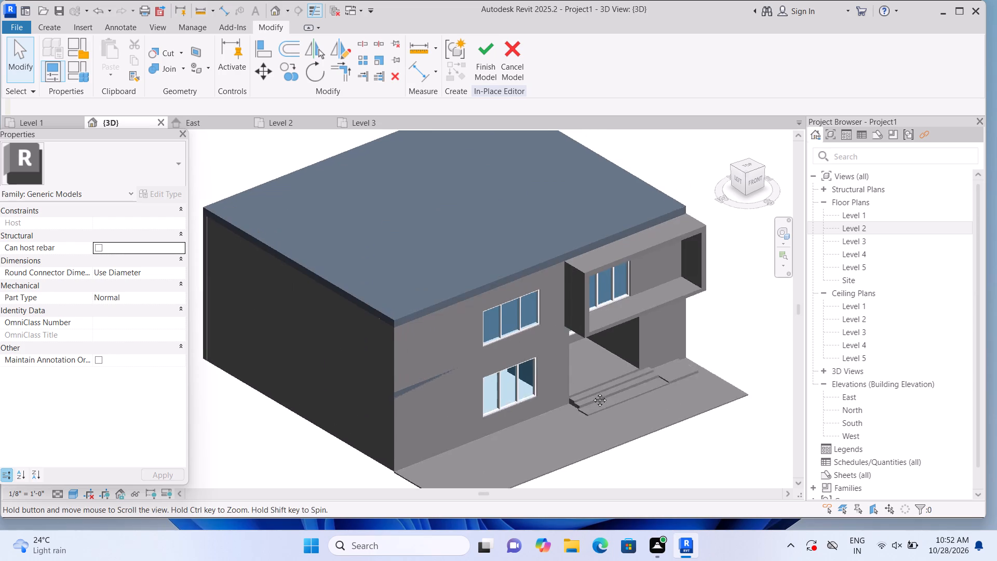
middle_drag(592, 392, 562, 399)
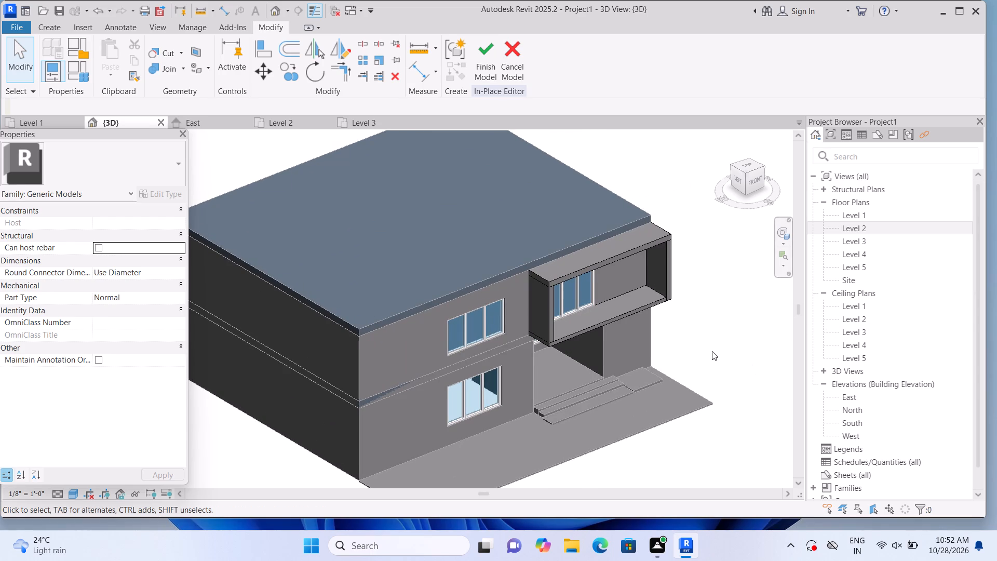
scroll(712, 351, up, 1)
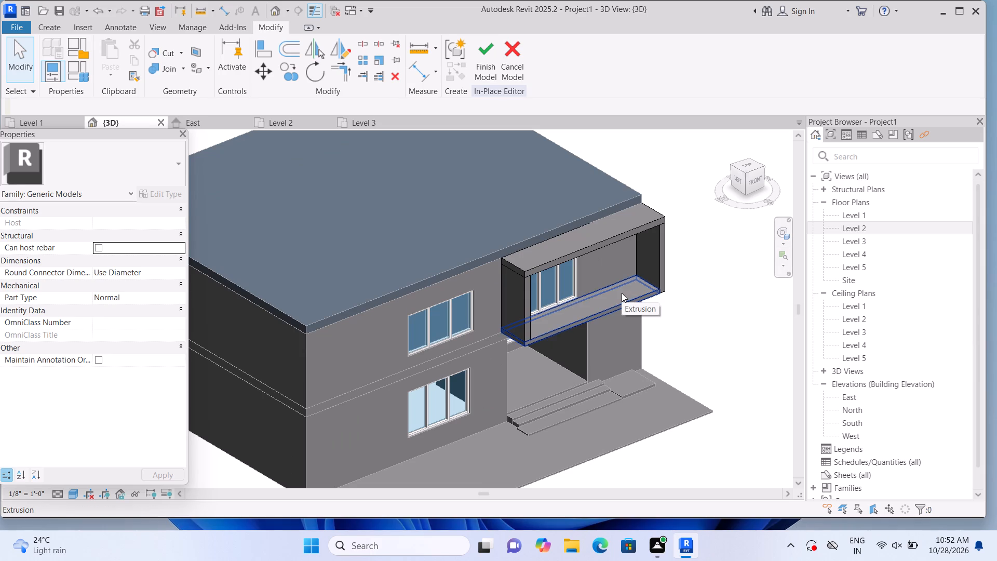
scroll(622, 293, up, 2)
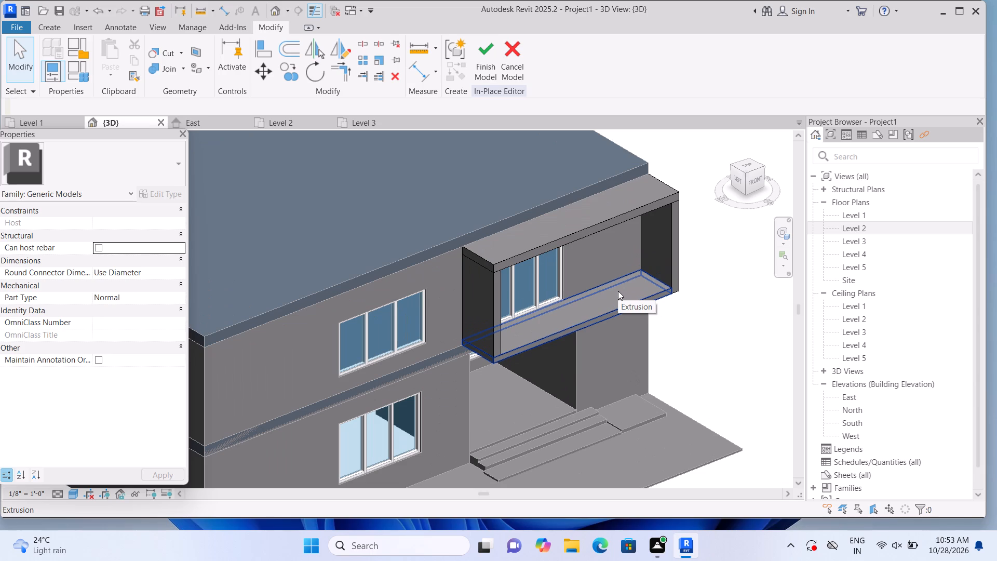
scroll(618, 291, up, 1)
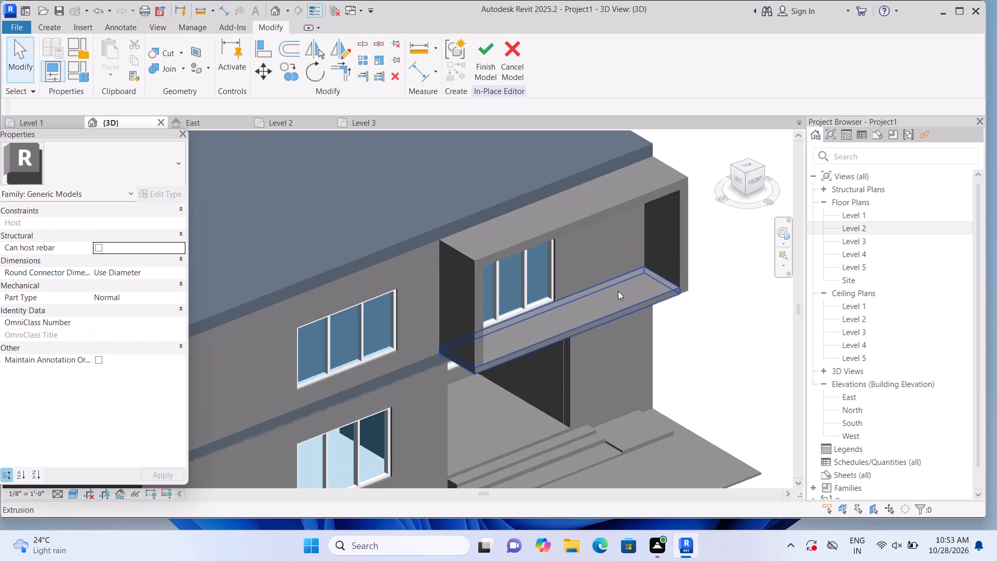
click(618, 291)
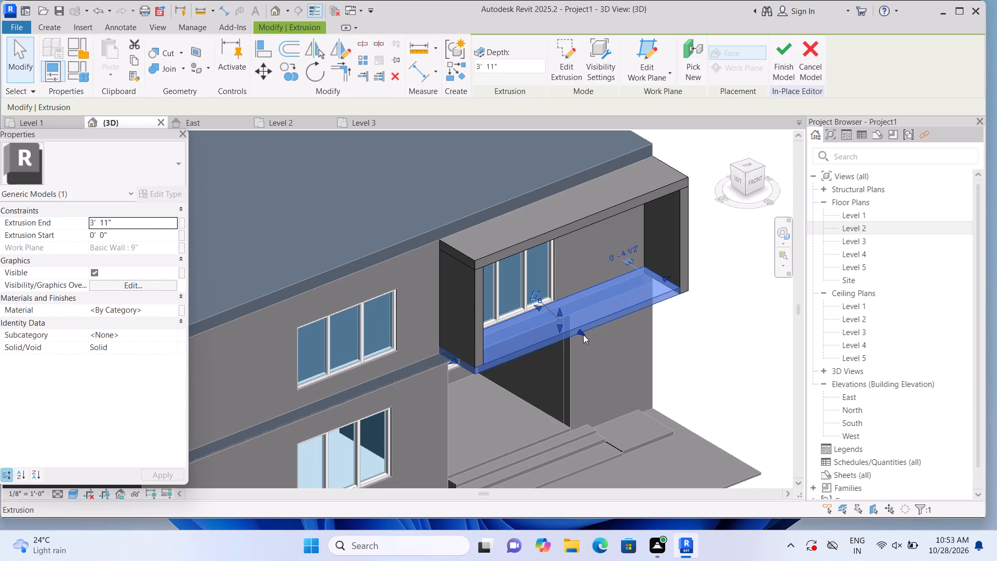
drag(580, 332, 597, 351)
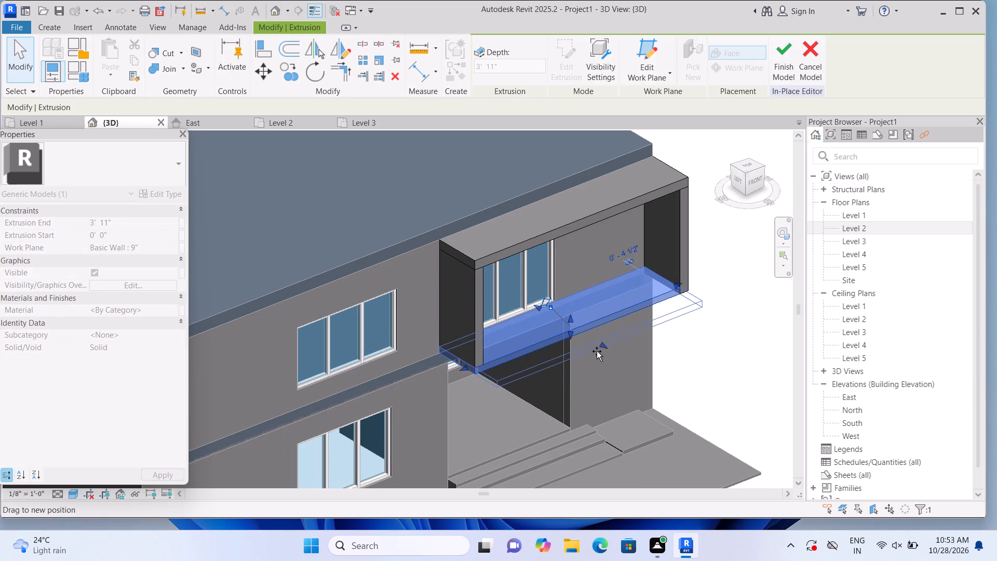
drag(597, 351, 595, 351)
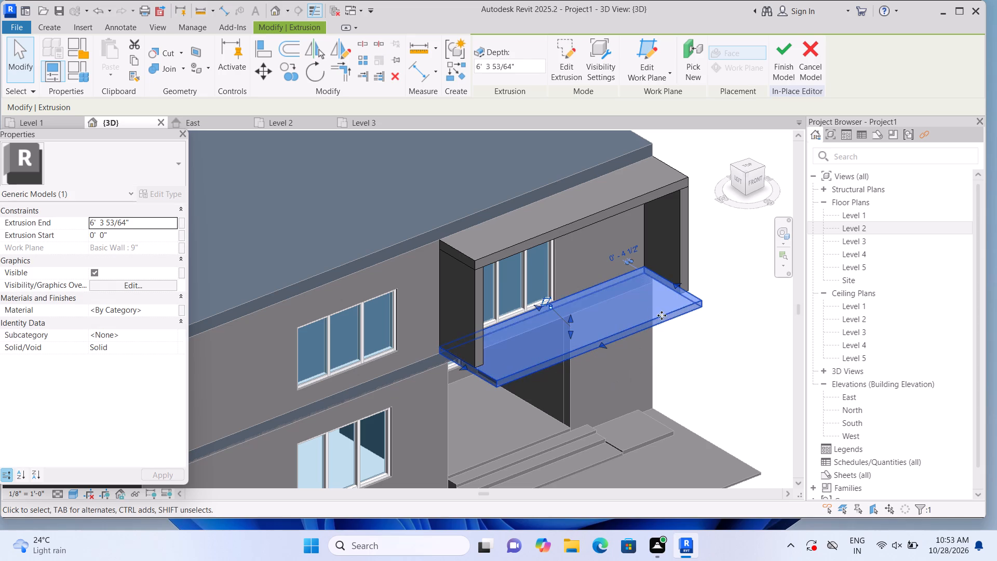
Stretch the frame's vertical strip at the building corner outward to a depth of about 5' 7".
click(687, 257)
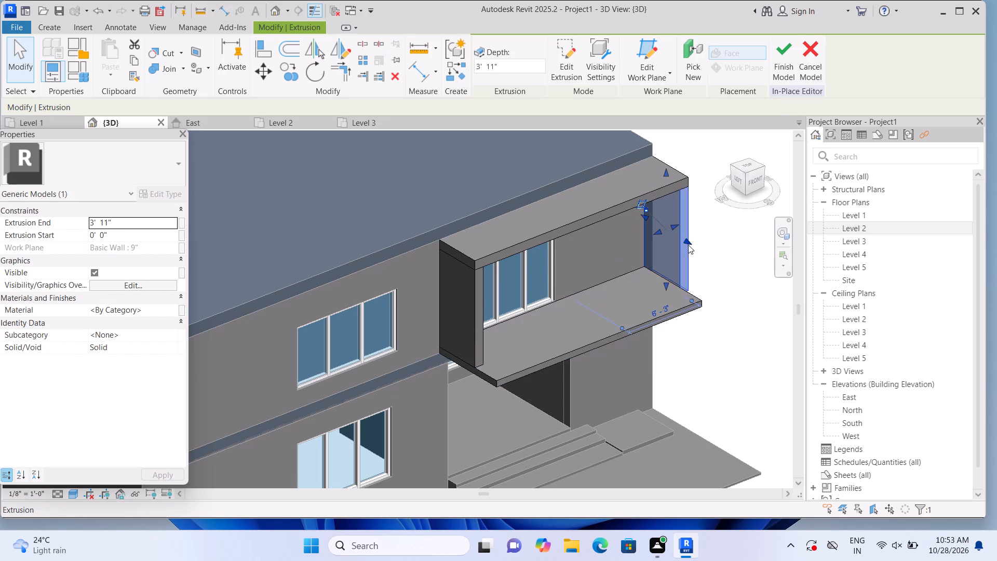
drag(686, 238, 697, 252)
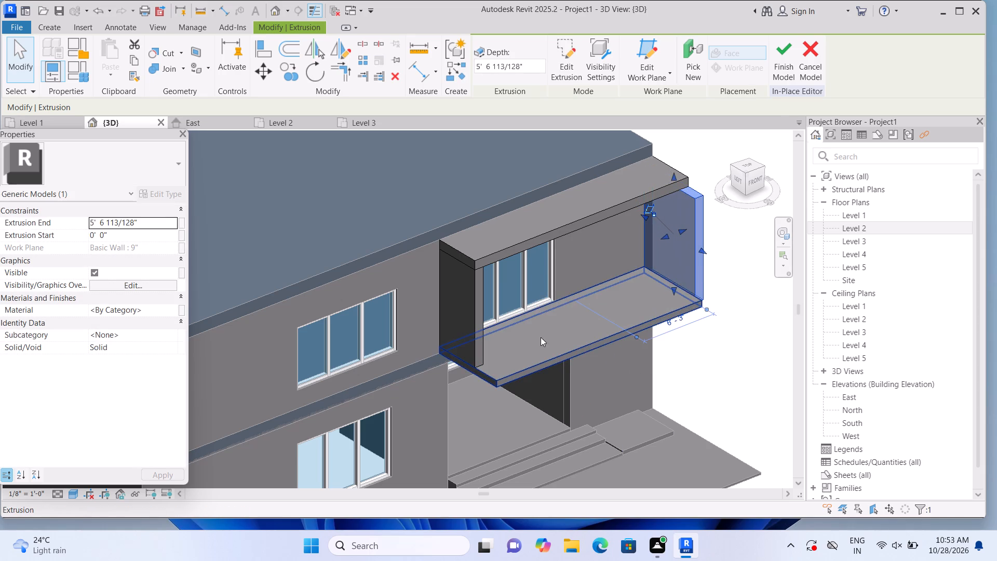
Stretch the frame's inner vertical side strip outward to the front edge of the deepened bottom band.
click(475, 322)
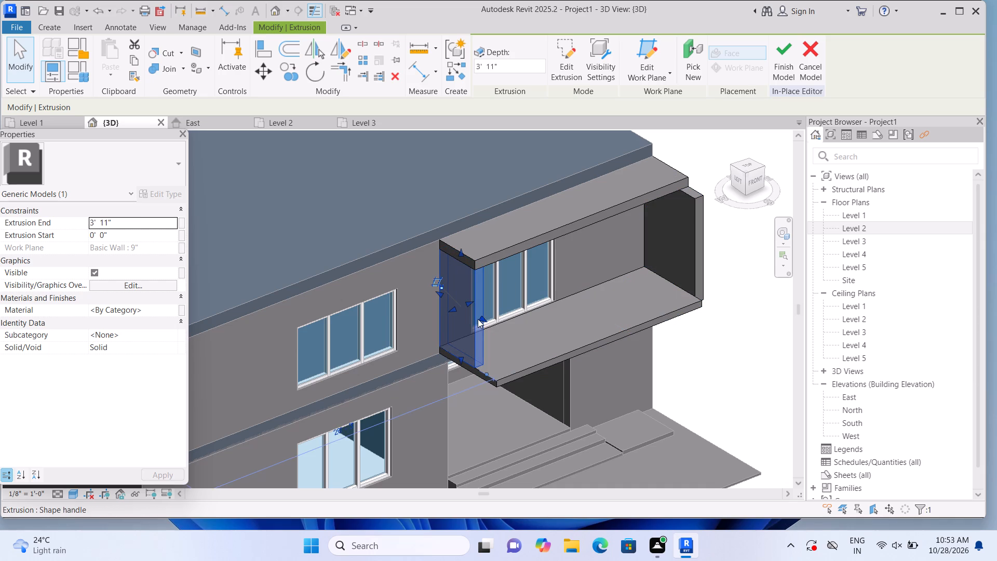
drag(481, 319, 497, 338)
click(731, 351)
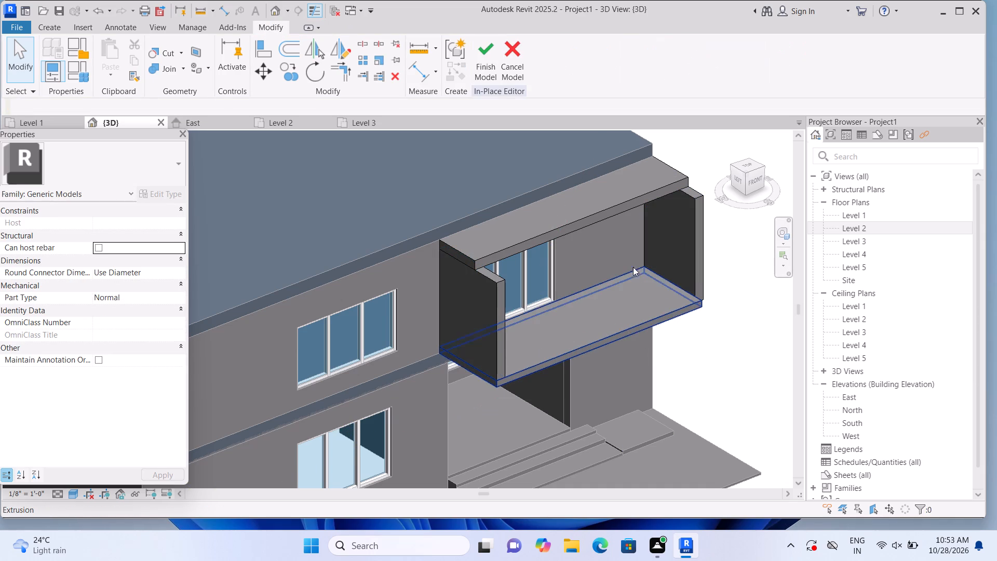
Extend the frame's top band outward to a depth of about 6' 4", matching the bottom band.
click(599, 207)
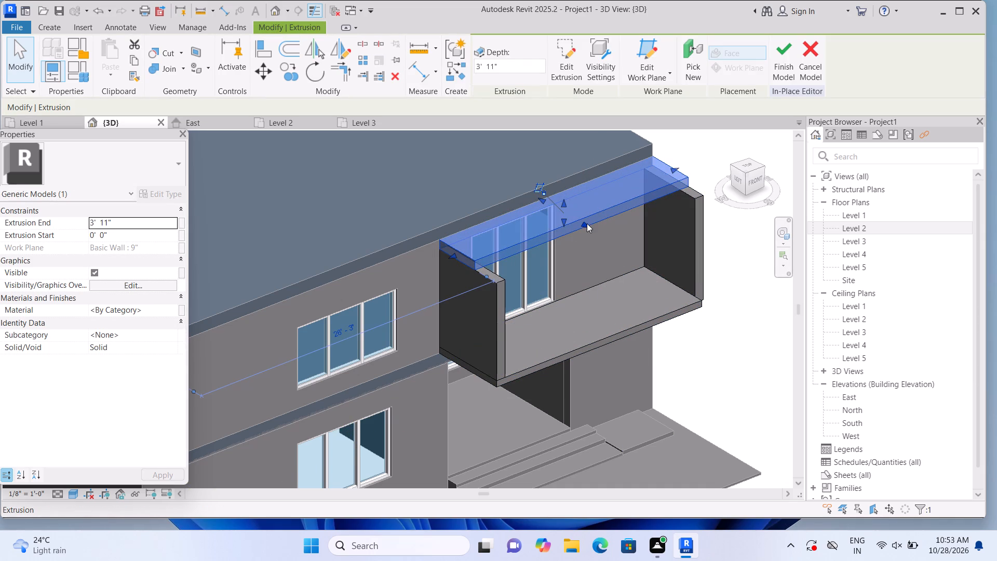
drag(584, 222, 601, 238)
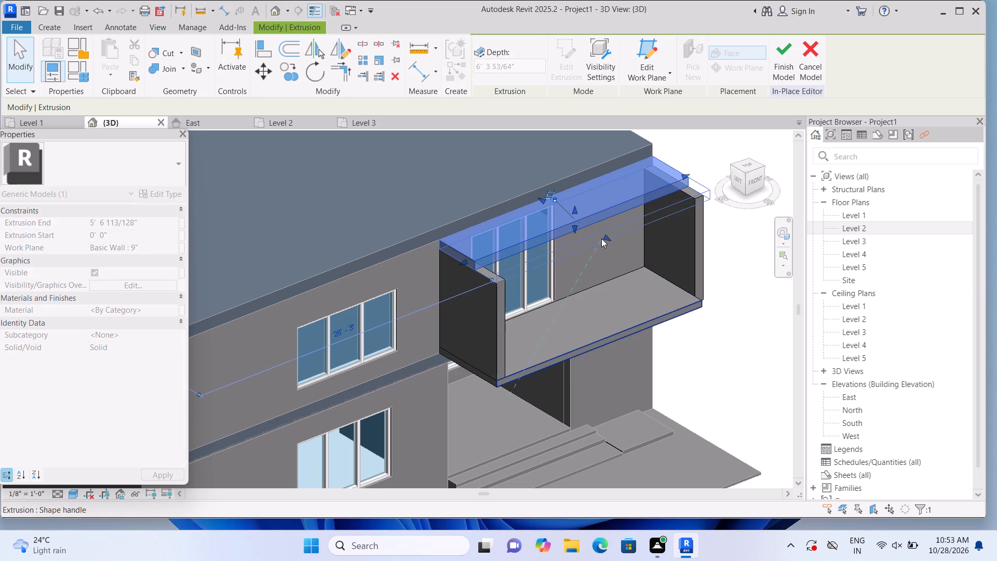
click(747, 360)
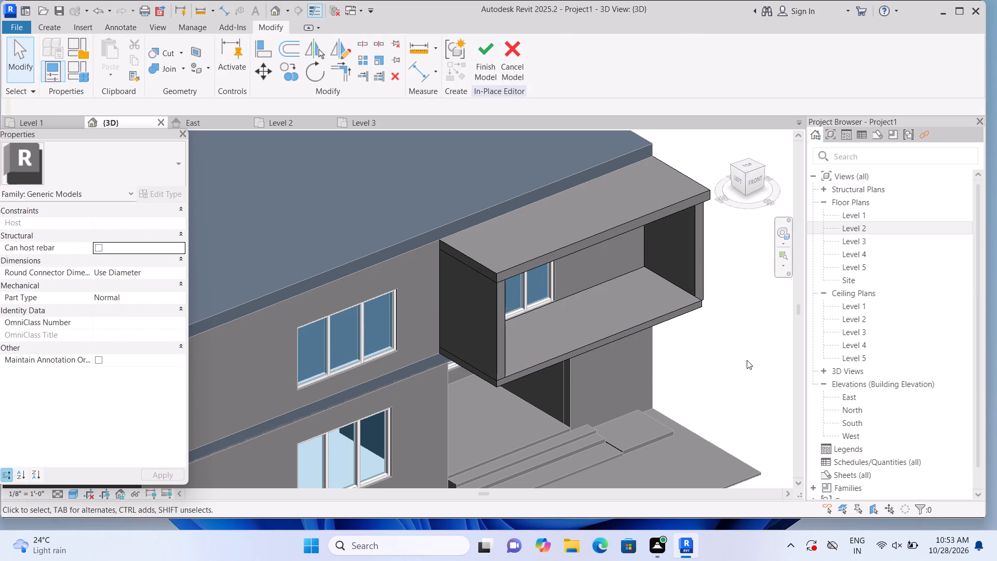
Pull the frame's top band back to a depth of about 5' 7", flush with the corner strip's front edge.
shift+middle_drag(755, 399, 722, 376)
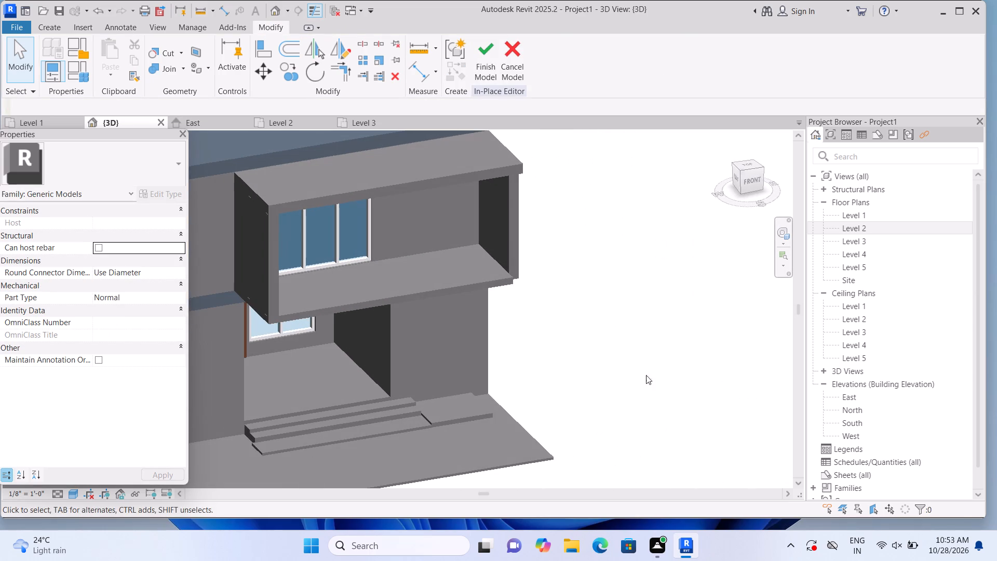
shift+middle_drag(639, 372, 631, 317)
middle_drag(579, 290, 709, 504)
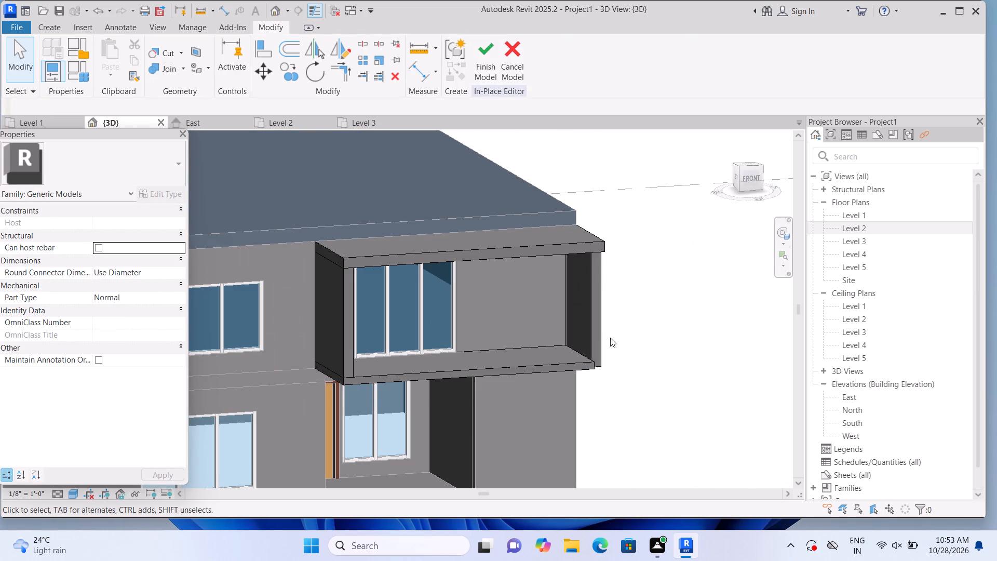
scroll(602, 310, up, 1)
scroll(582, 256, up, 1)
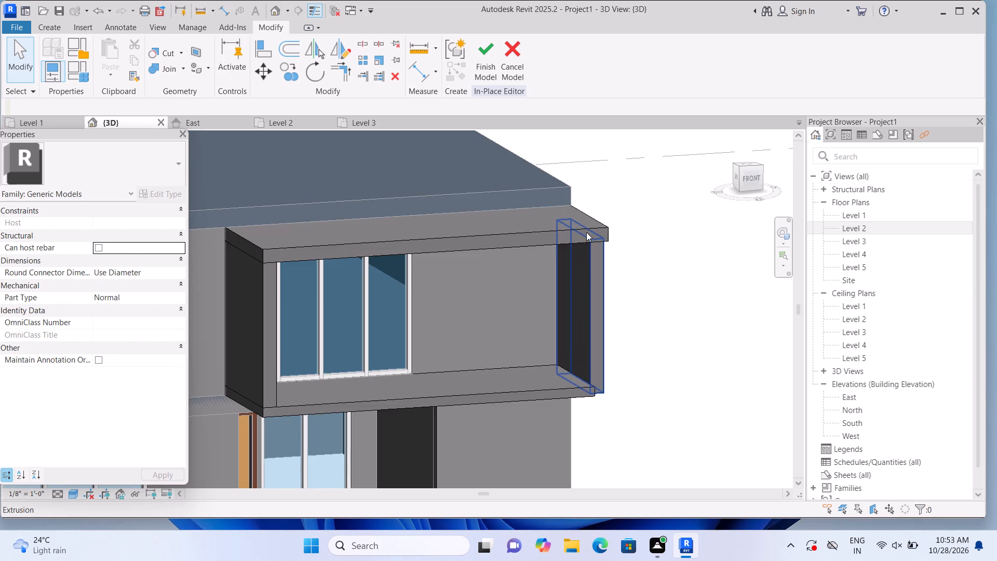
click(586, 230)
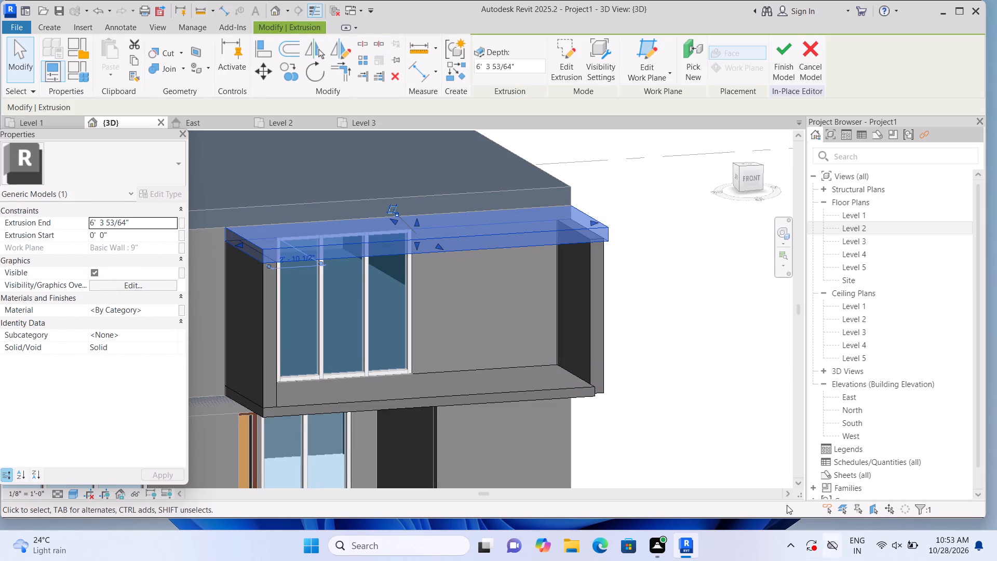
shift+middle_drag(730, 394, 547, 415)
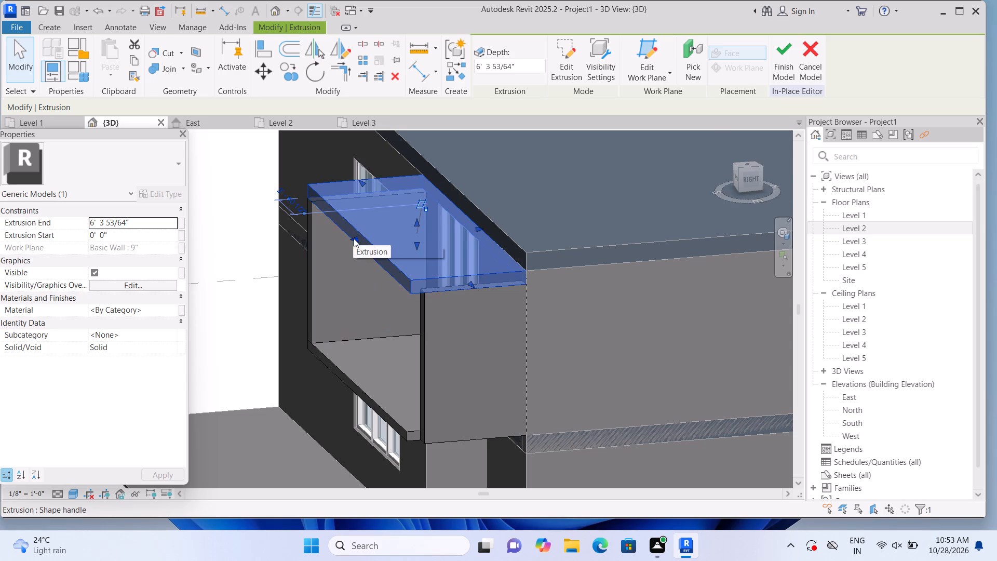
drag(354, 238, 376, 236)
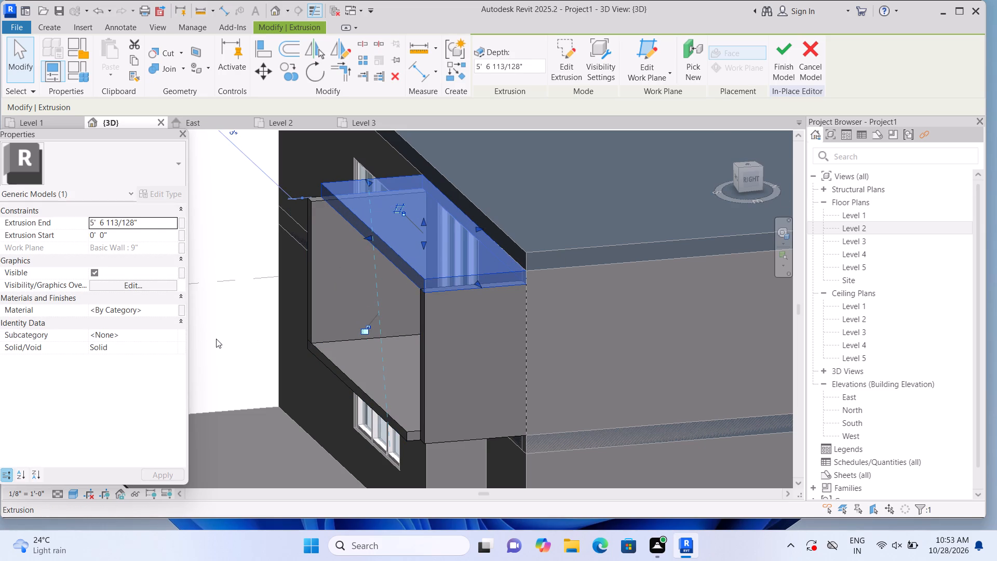
Stretch the corner strip further outward until it is flush with the bottom band's front edge.
click(417, 380)
drag(420, 366, 410, 368)
click(245, 343)
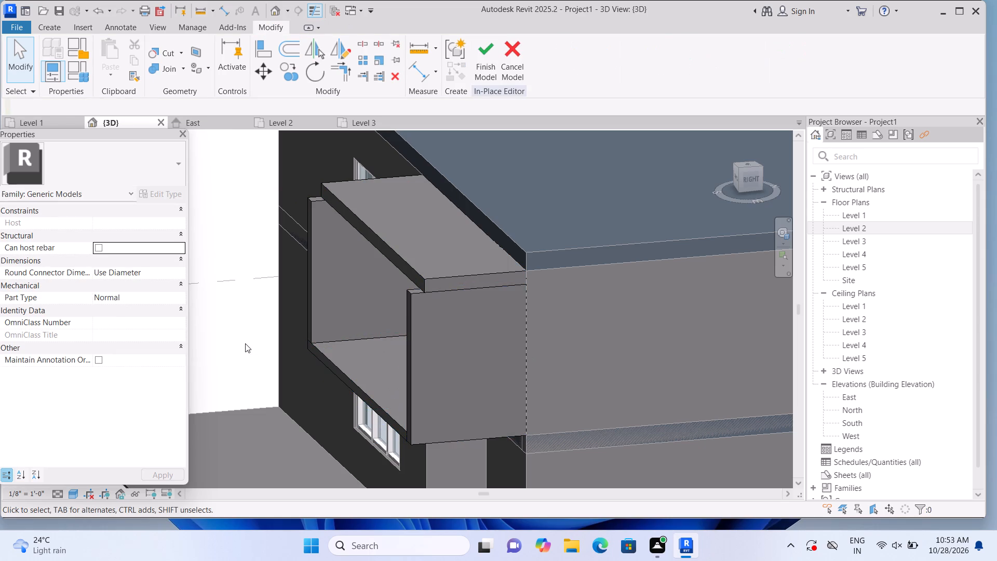
Extend the frame's top band outward to a depth of about 6' 4", flush with the corner strip and bottom band.
click(403, 268)
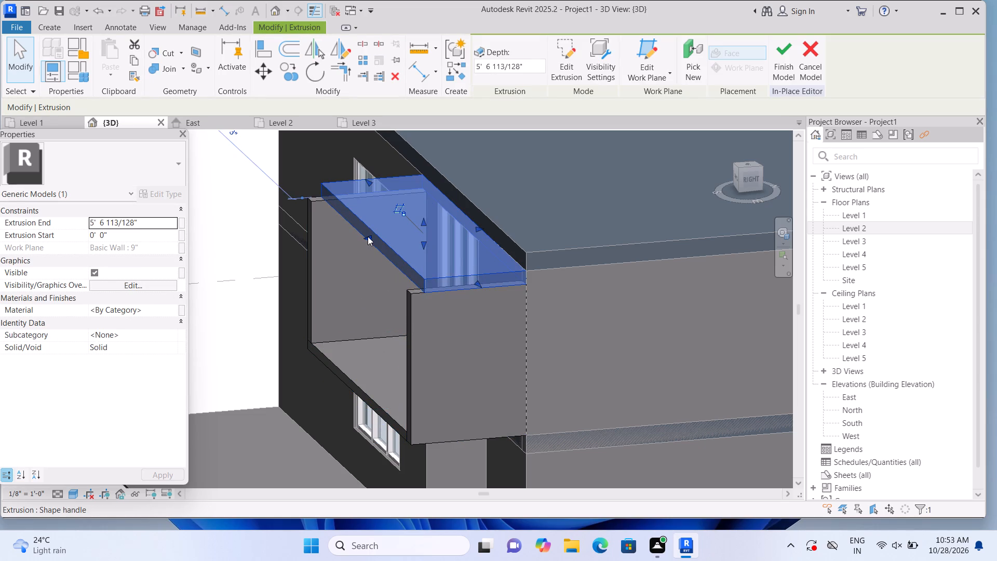
click(368, 236)
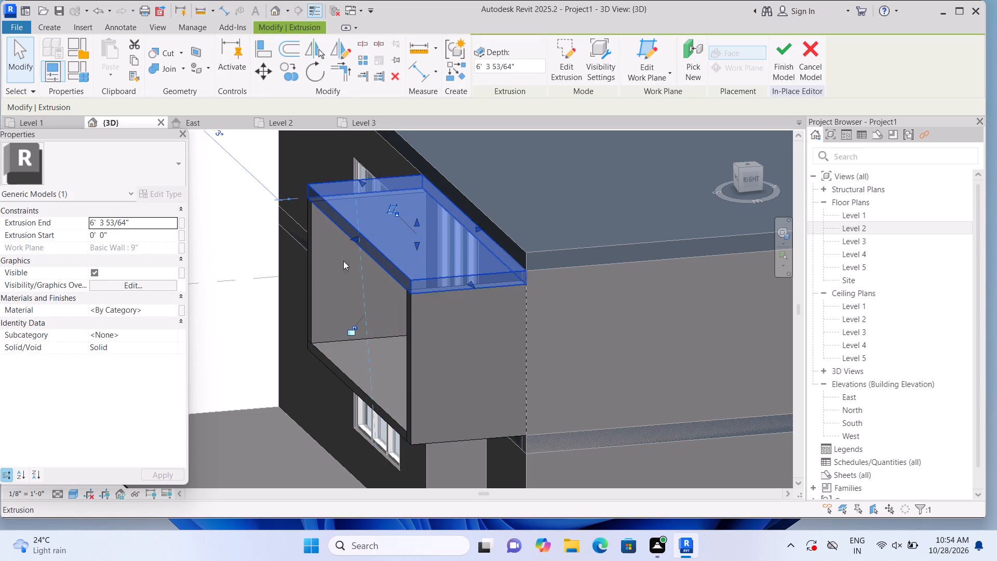
click(227, 300)
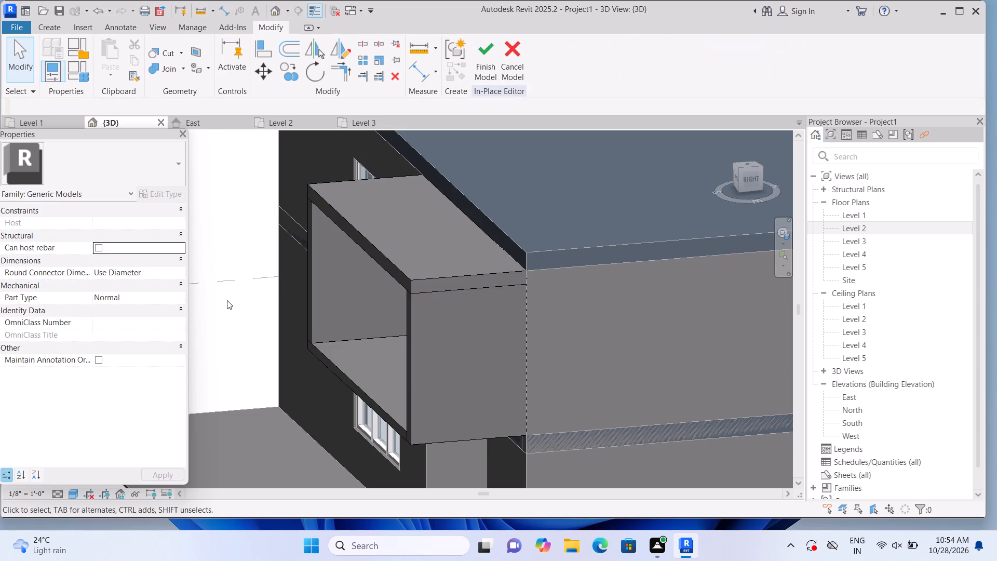
Examine the deepened frame from the front, both sides and above, checking how its four extrusions line up.
shift+middle_drag(228, 301, 425, 355)
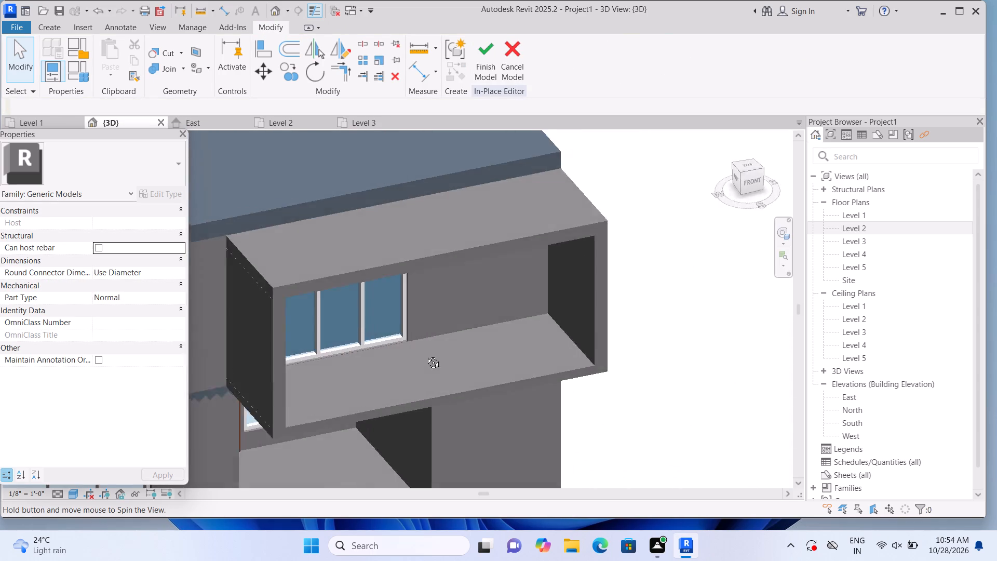
shift+middle_drag(425, 355, 397, 292)
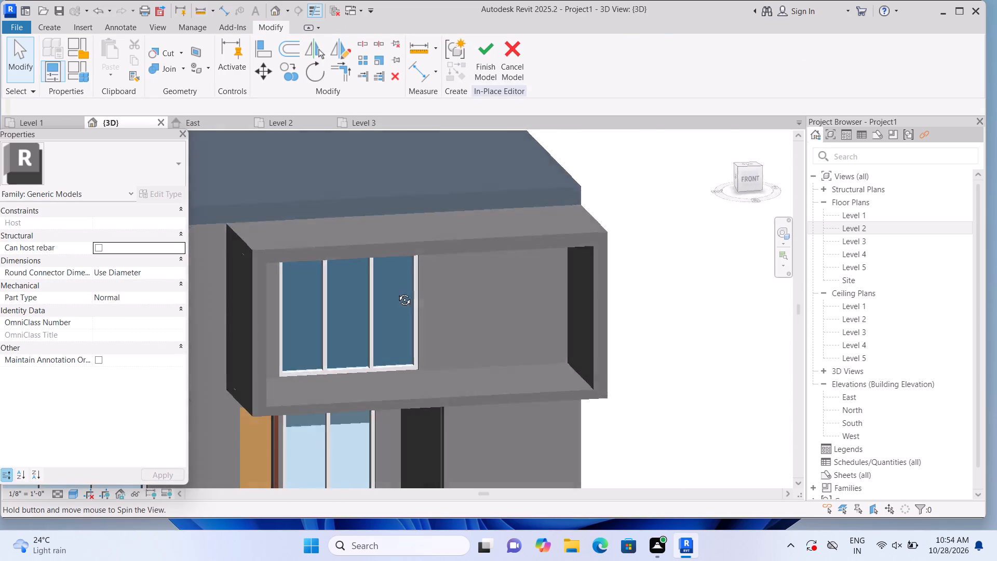
shift+middle_drag(397, 292, 343, 377)
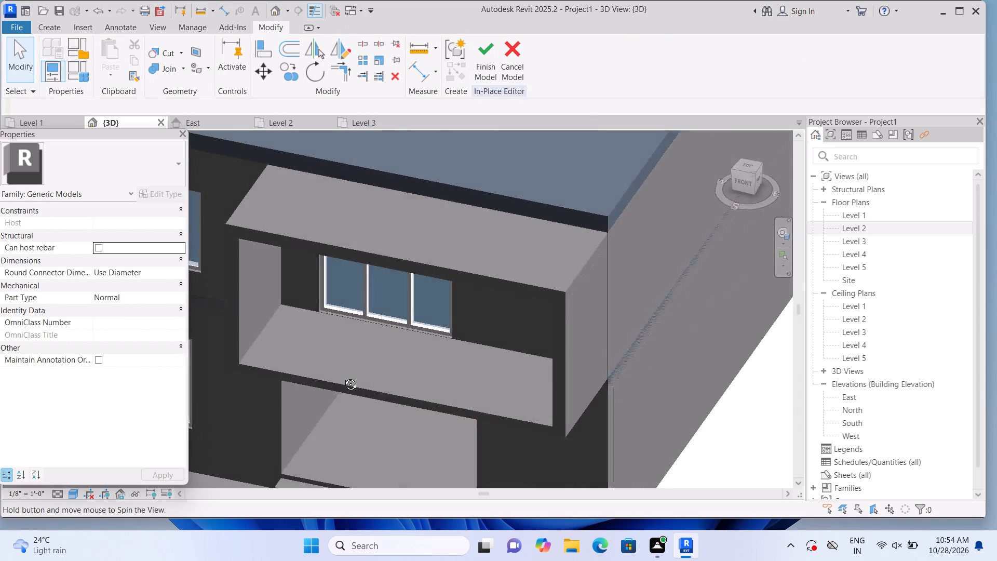
shift+middle_drag(343, 377, 423, 336)
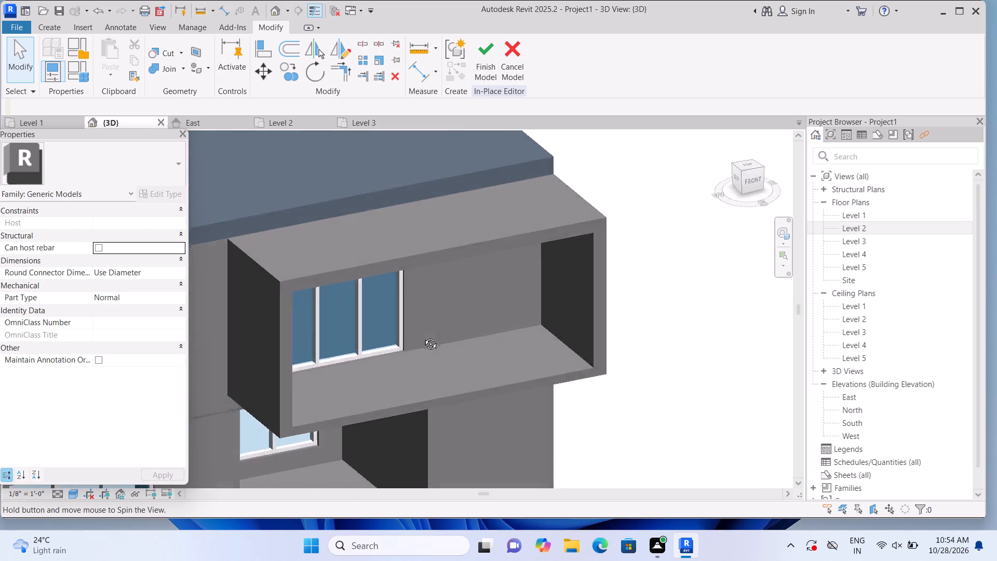
shift+middle_drag(423, 336, 531, 324)
scroll(548, 347, down, 2)
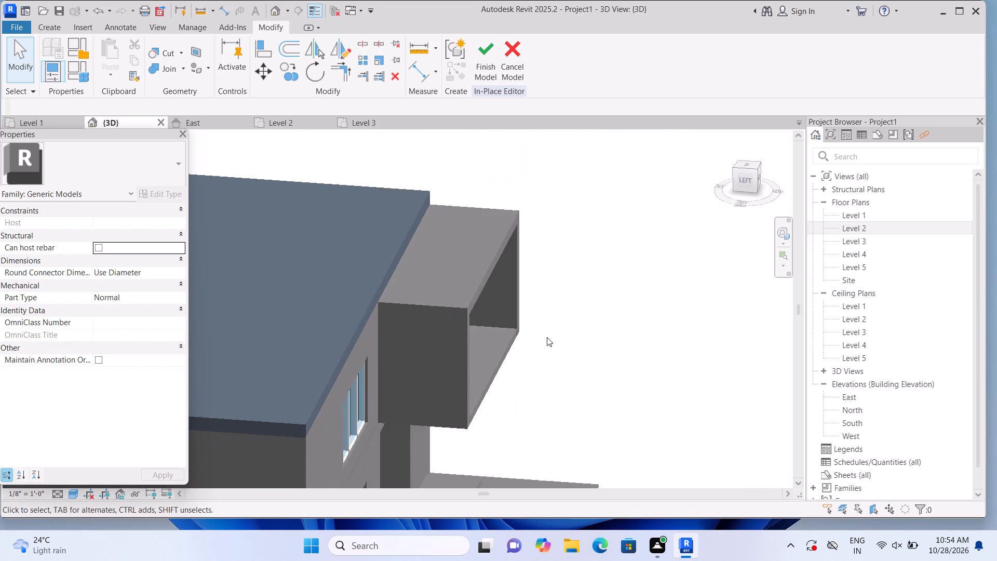
scroll(547, 337, down, 5)
shift+middle_drag(664, 443, 630, 453)
shift+middle_drag(651, 433, 621, 447)
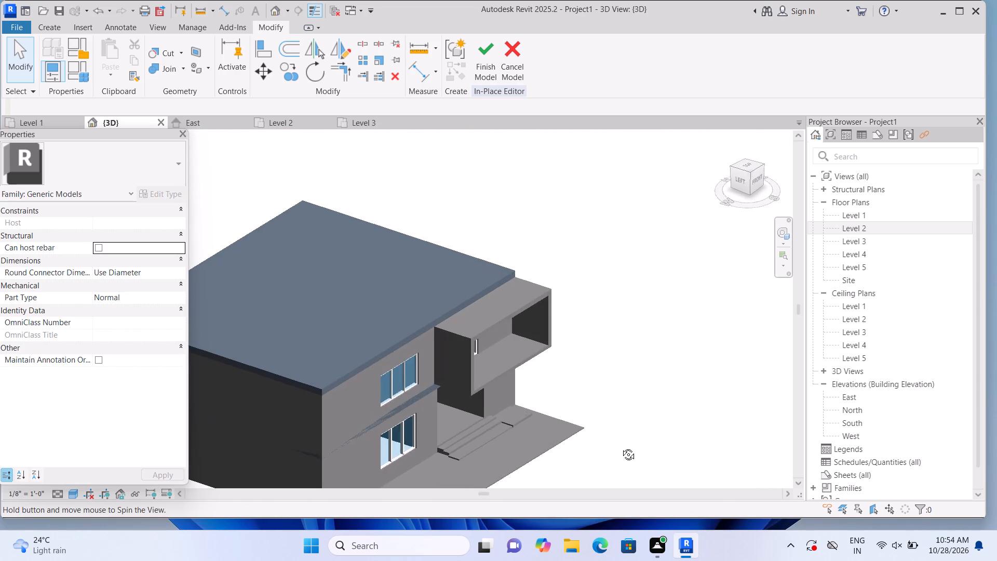
shift+middle_drag(621, 447, 619, 446)
middle_drag(625, 433, 655, 377)
shift+middle_drag(653, 388, 638, 399)
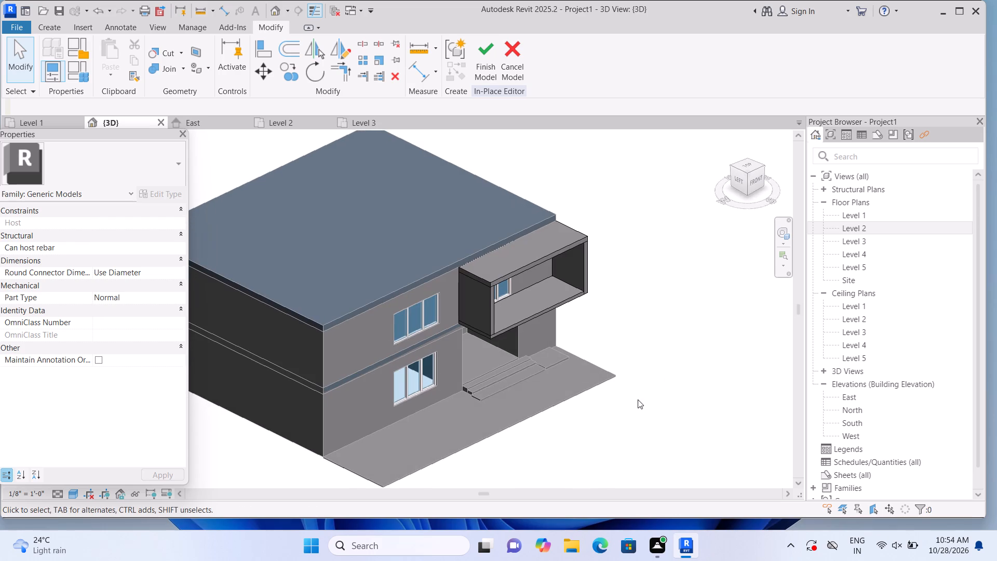
Join the frame's extrusions: the top band with the left side, the bottom band with the right side, and the top band with the right side.
click(184, 67)
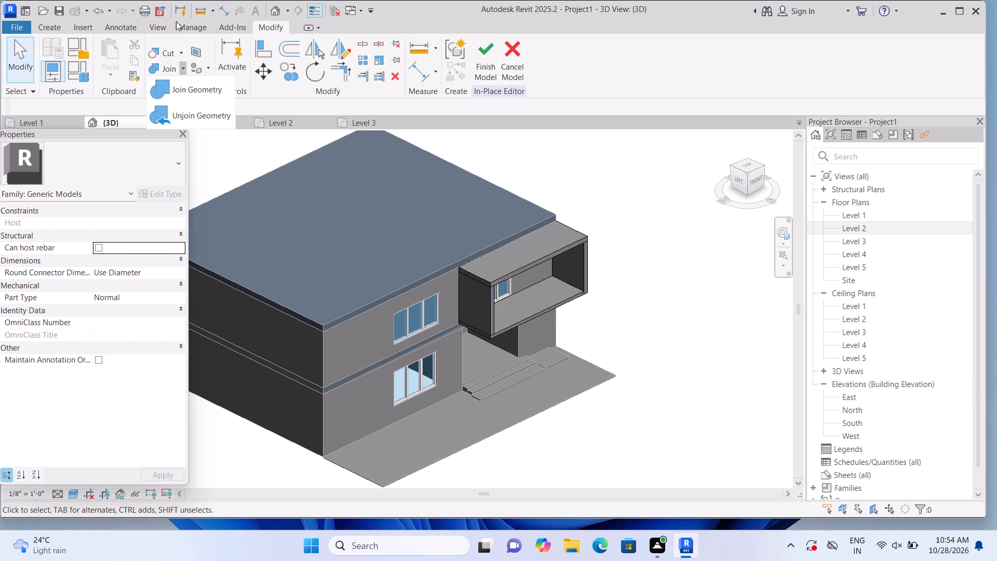
click(191, 94)
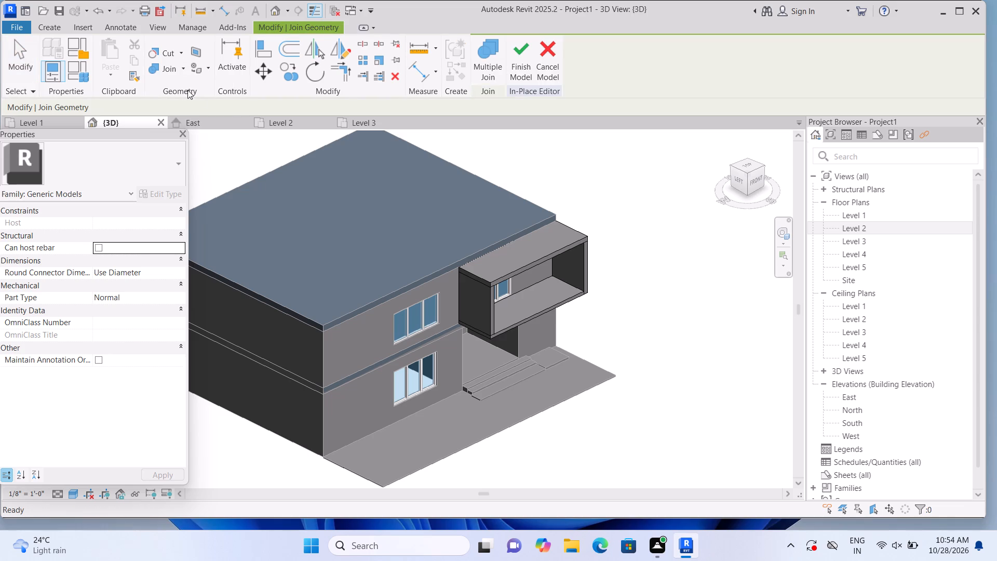
scroll(525, 274, up, 1)
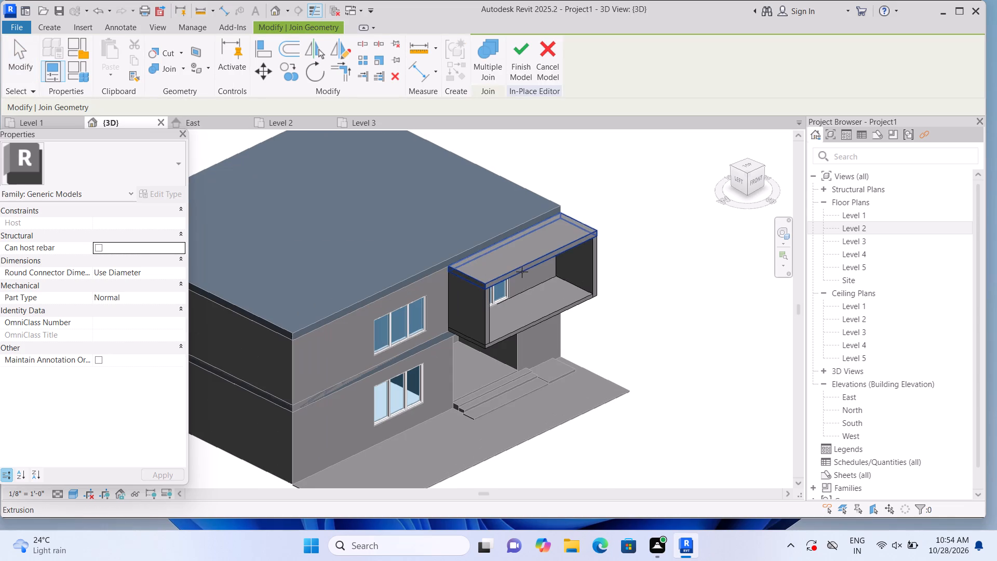
click(522, 272)
click(485, 316)
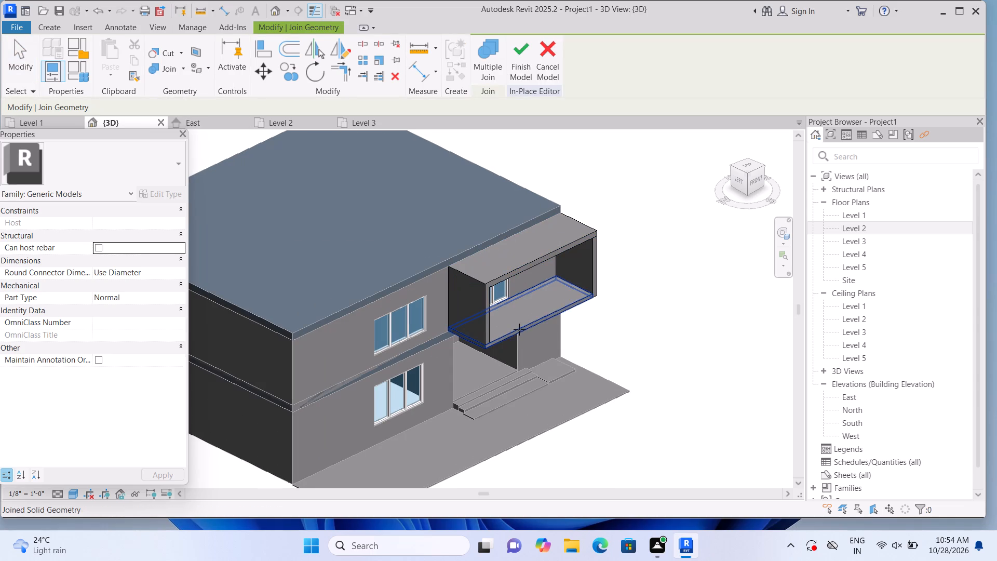
click(519, 329)
click(578, 270)
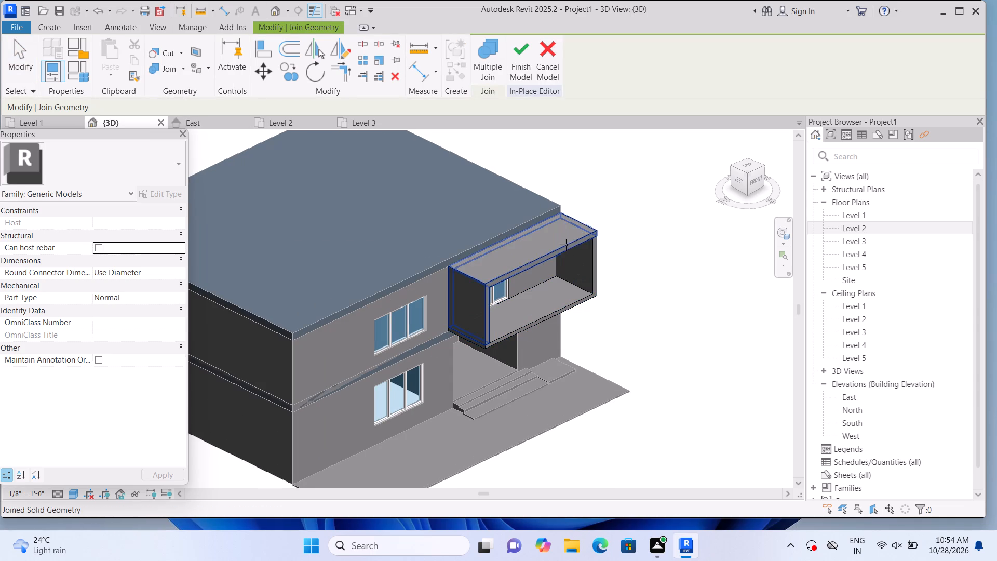
click(565, 244)
click(589, 264)
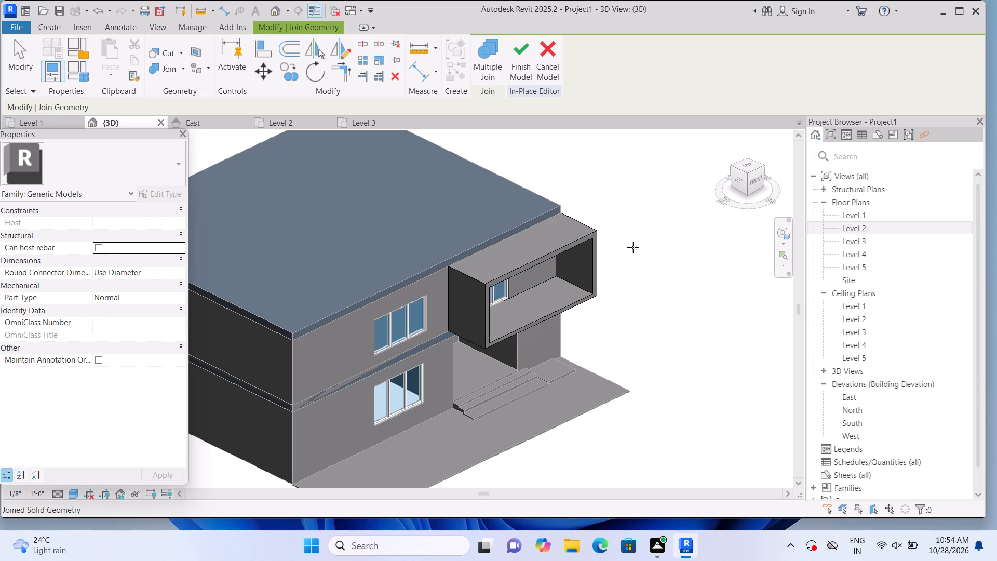
key(Escape)
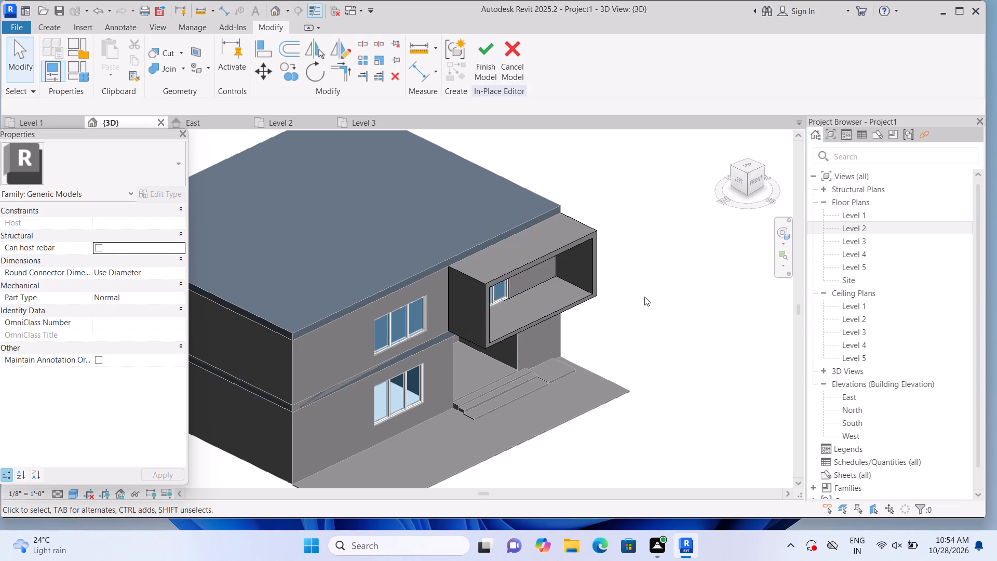
Open the Level 2 floor plan at the projecting frame, after opening the Level 3 plan.
double_click(846, 240)
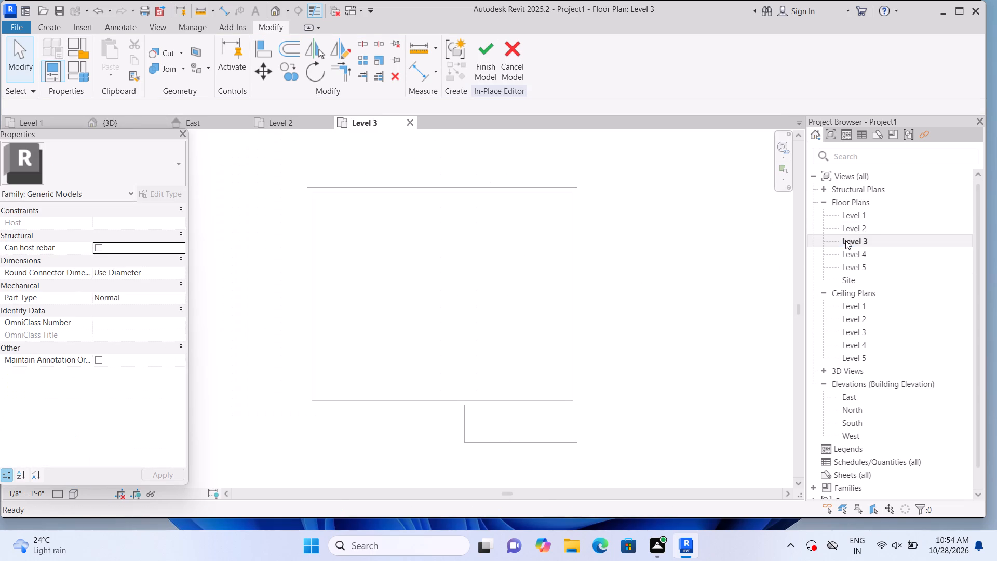
double_click(854, 231)
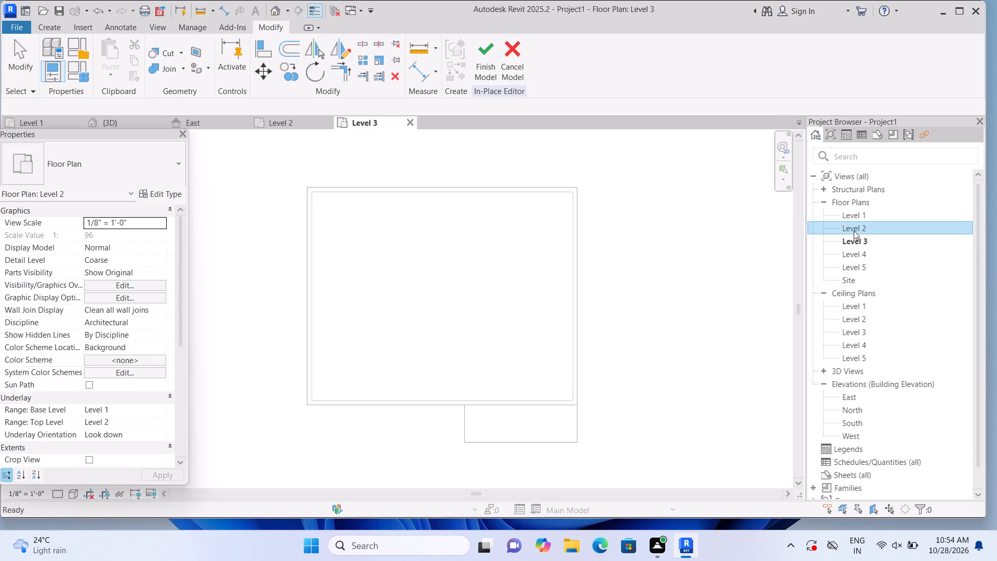
scroll(697, 417, up, 3)
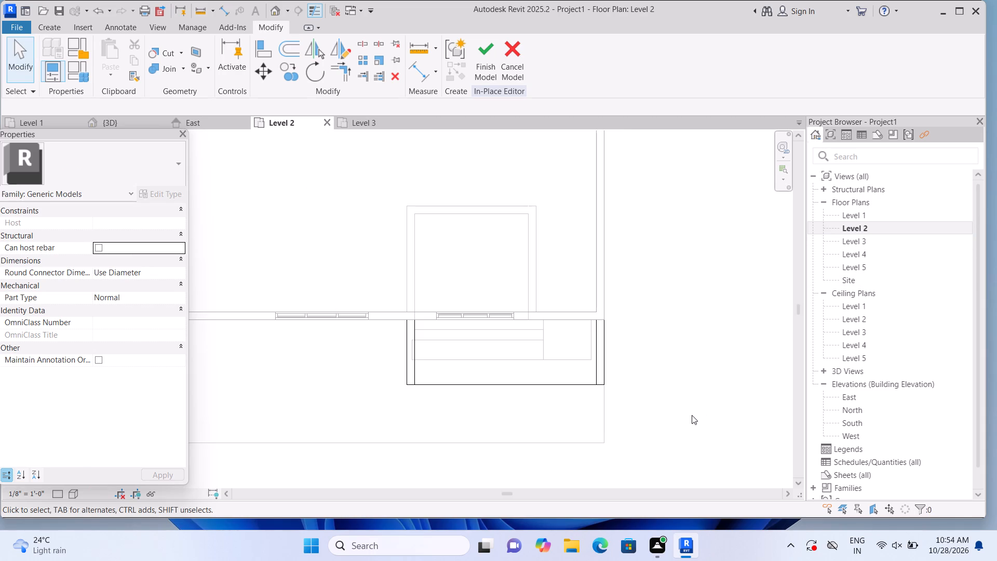
scroll(692, 415, up, 1)
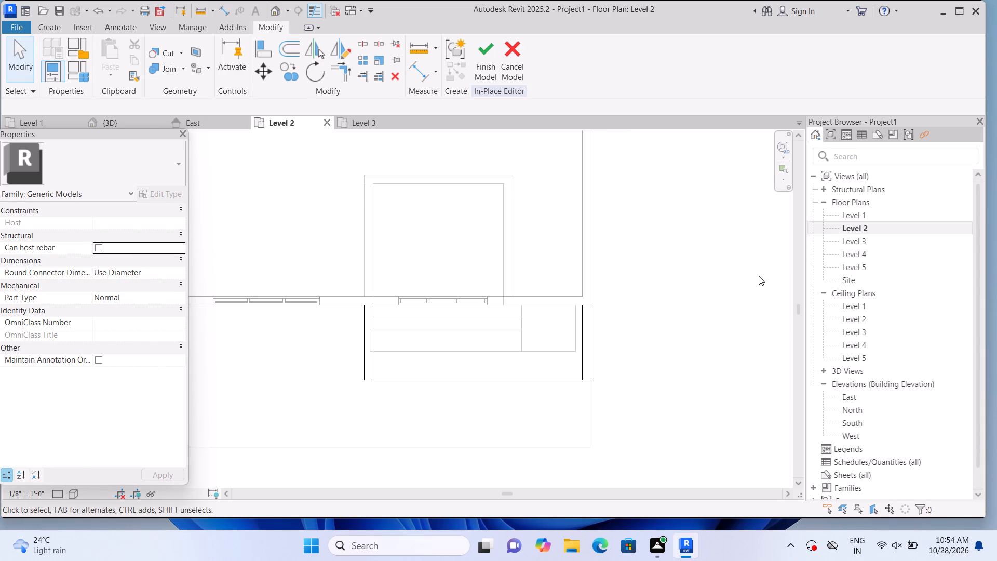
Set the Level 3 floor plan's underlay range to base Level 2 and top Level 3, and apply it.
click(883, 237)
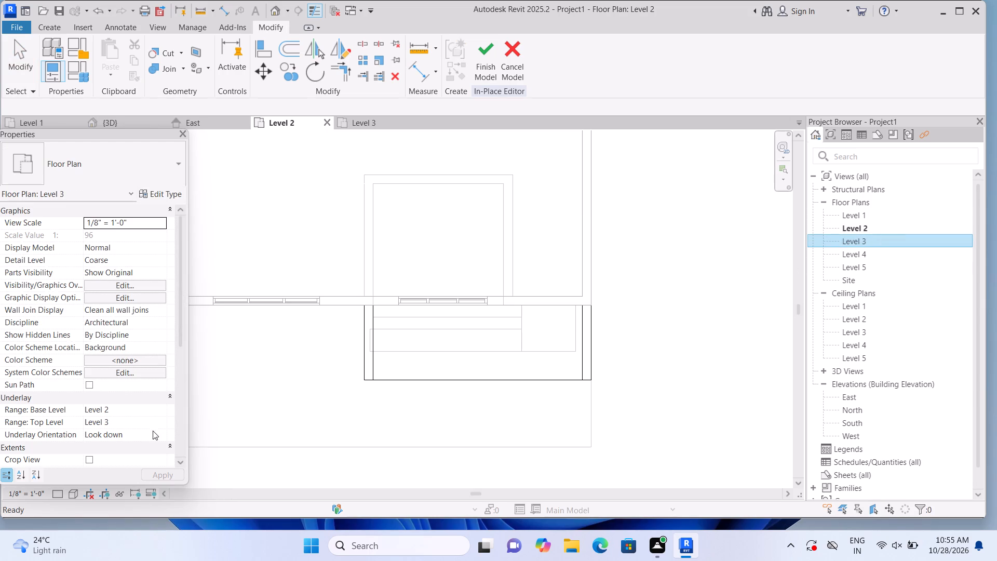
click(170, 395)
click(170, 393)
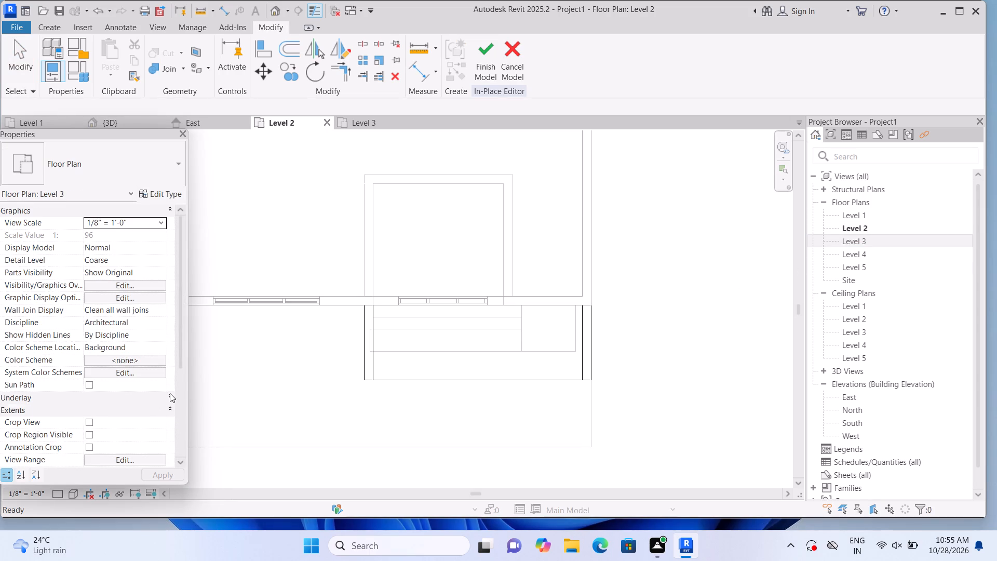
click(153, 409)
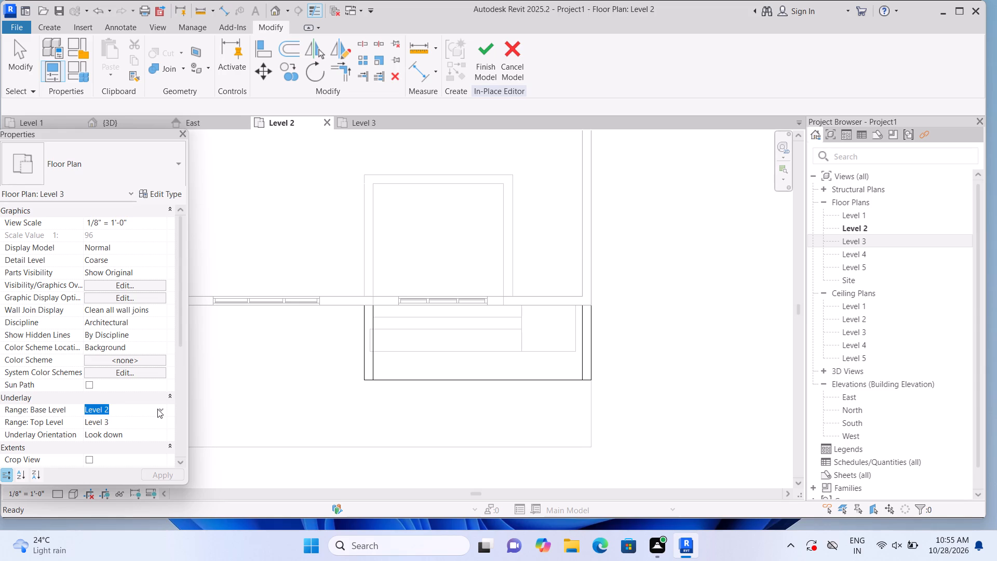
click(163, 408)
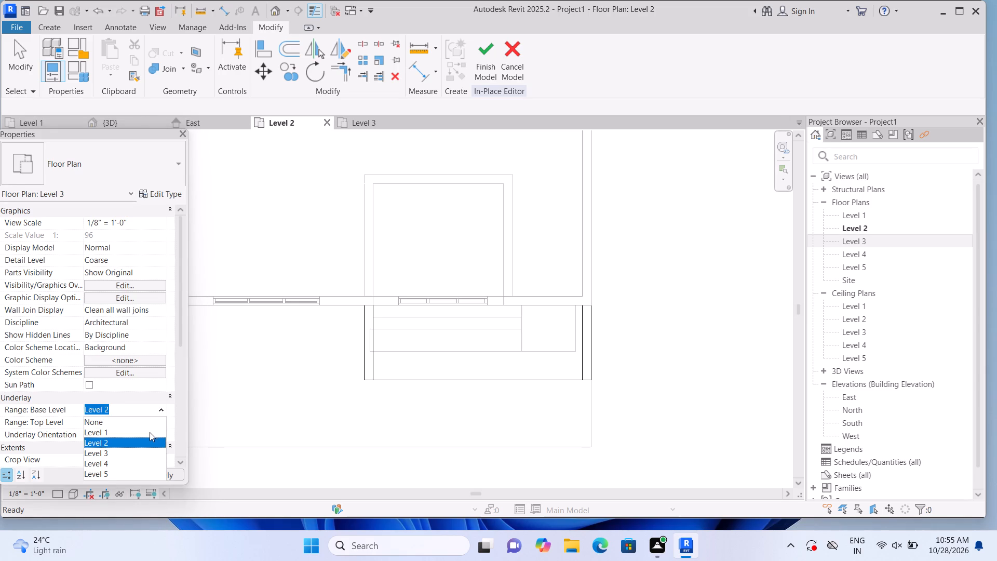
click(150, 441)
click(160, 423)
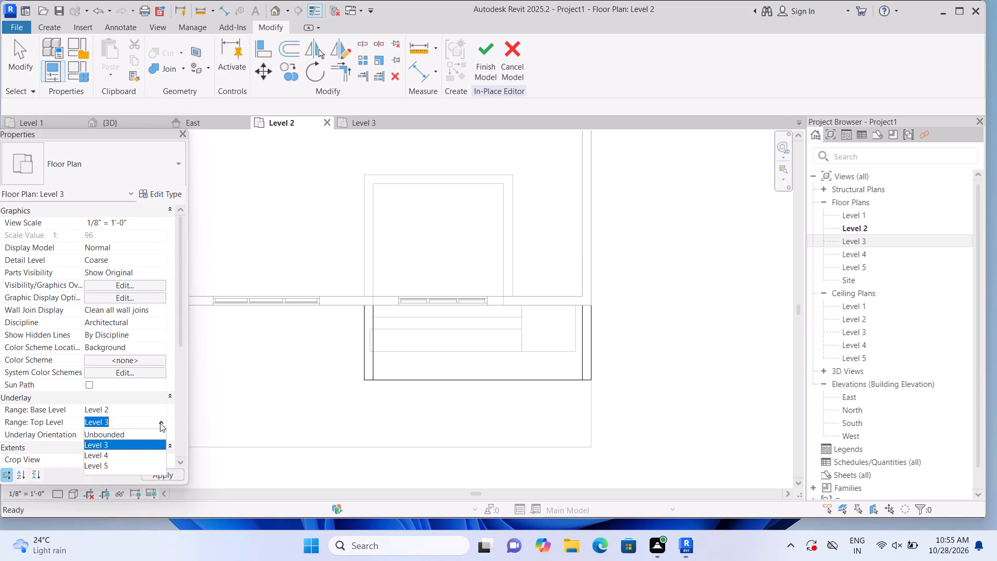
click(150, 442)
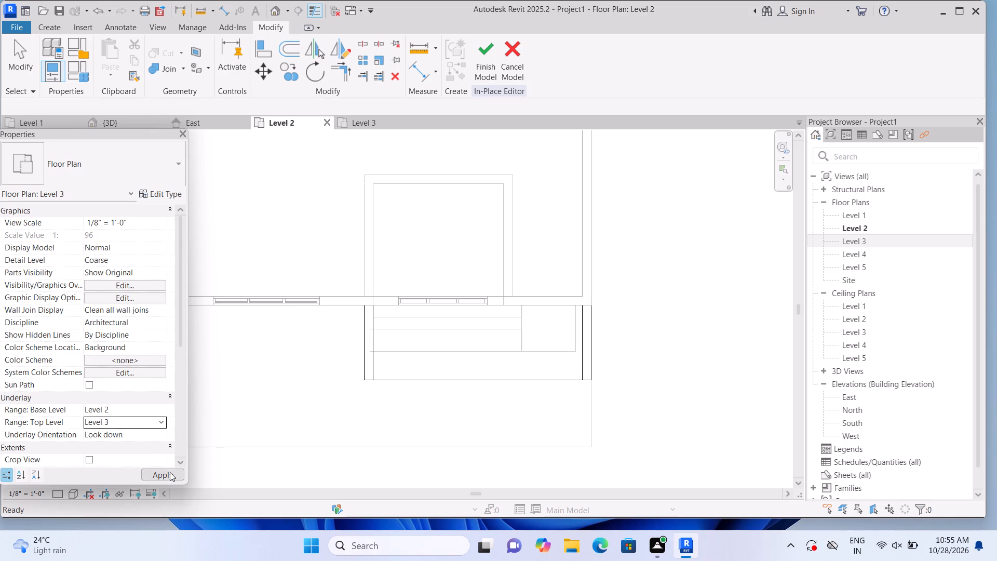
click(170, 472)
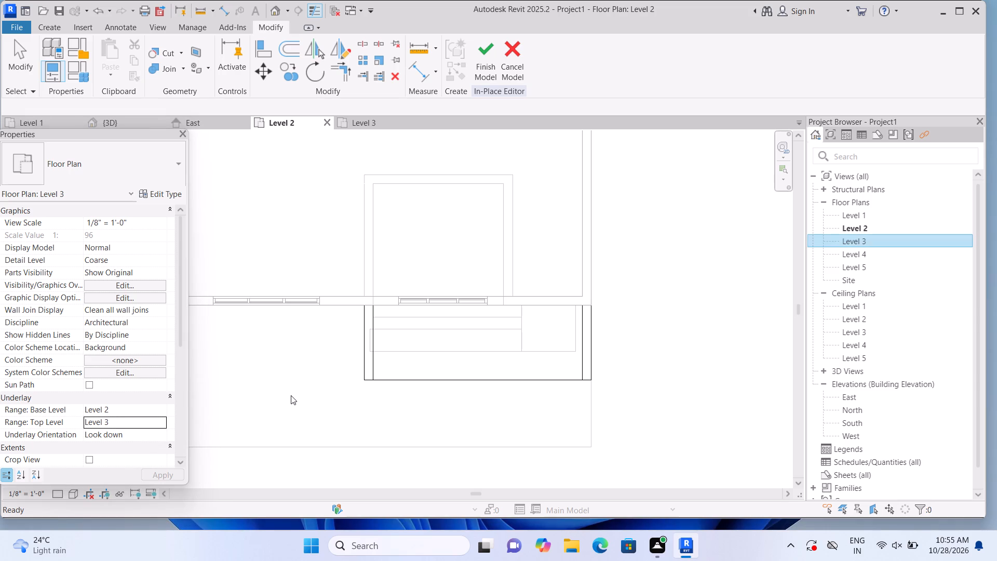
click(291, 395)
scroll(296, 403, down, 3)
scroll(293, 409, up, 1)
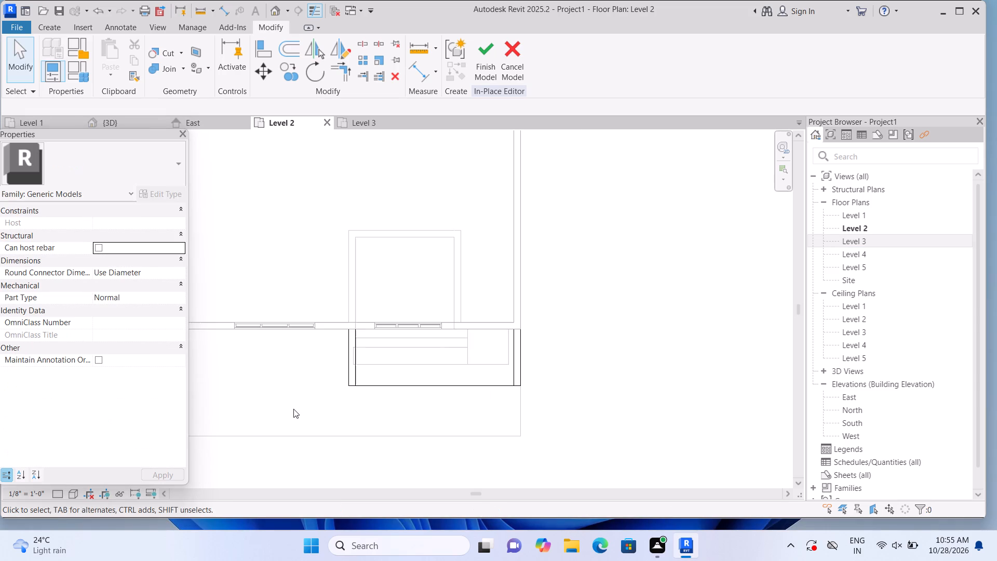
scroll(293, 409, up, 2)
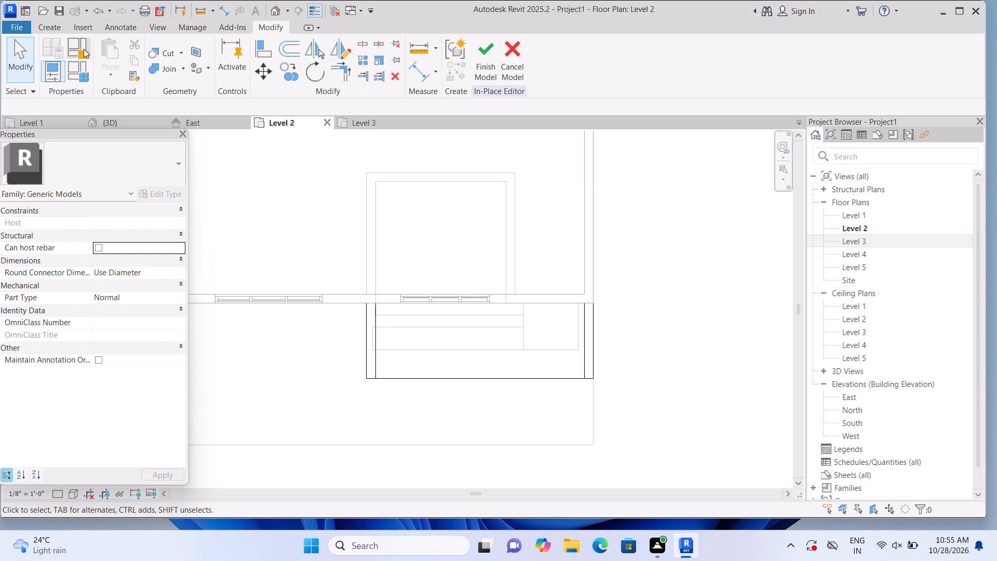
Finish the in-place Generic Models frame.
click(490, 72)
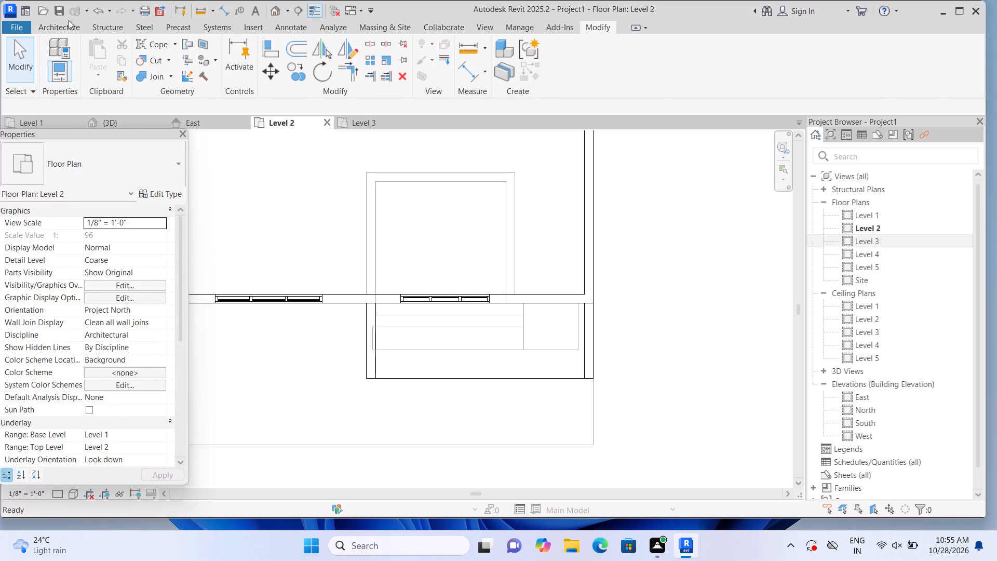
Draw a 10' high Curtain Wall 1, about 17' 7 1/2" long, along the frame's front edge between its side strips on Level 2.
click(64, 26)
click(53, 49)
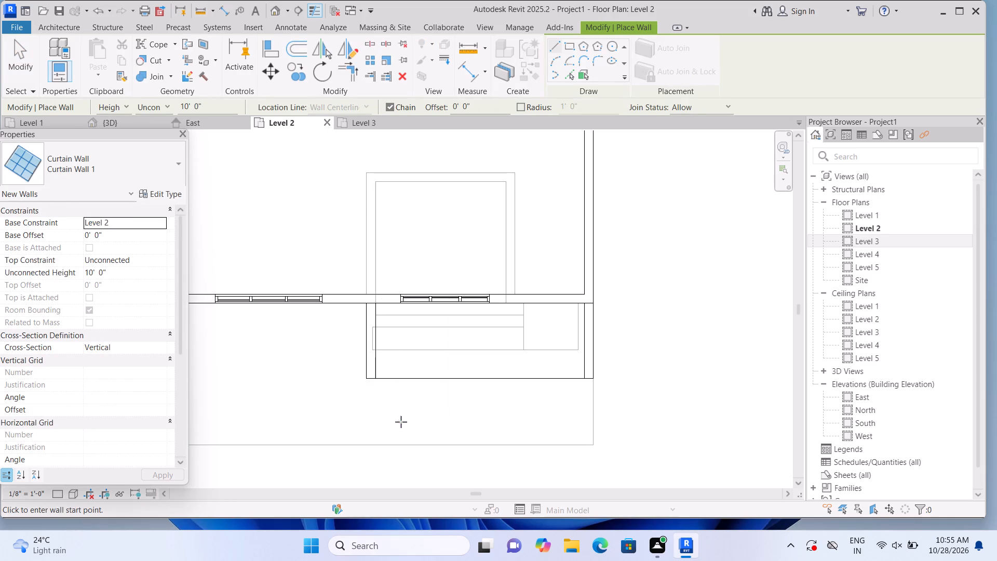
click(380, 375)
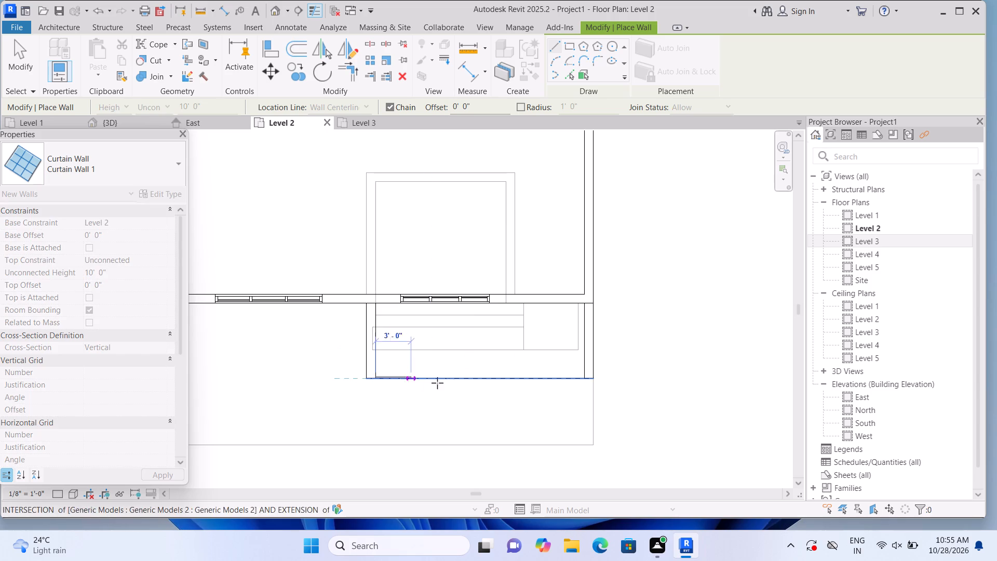
click(583, 380)
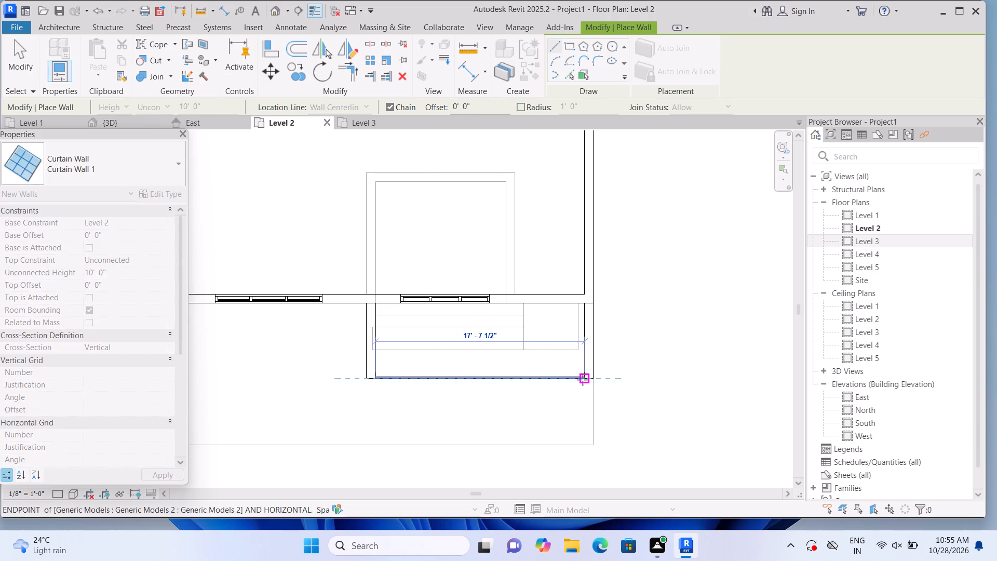
key(Escape)
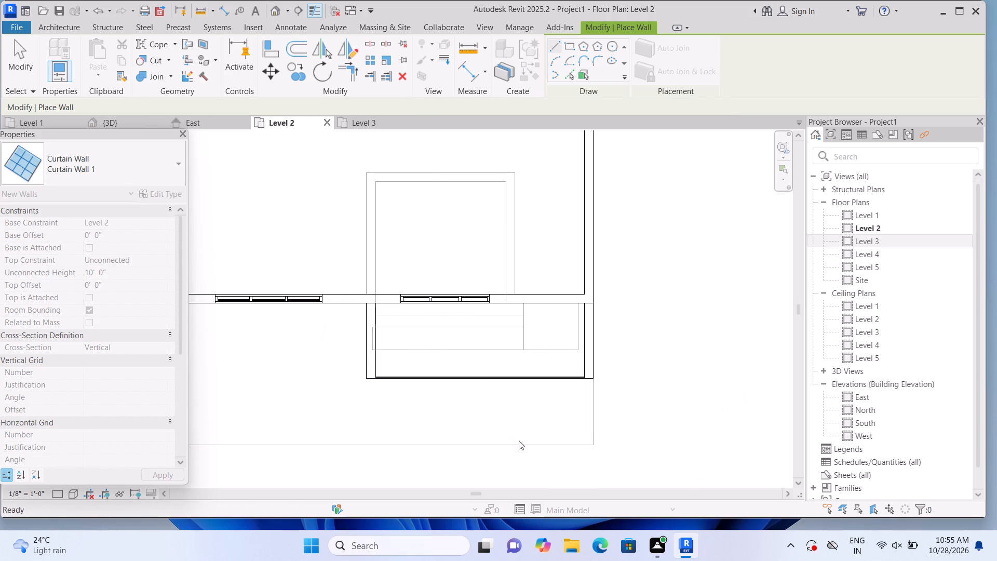
click(273, 7)
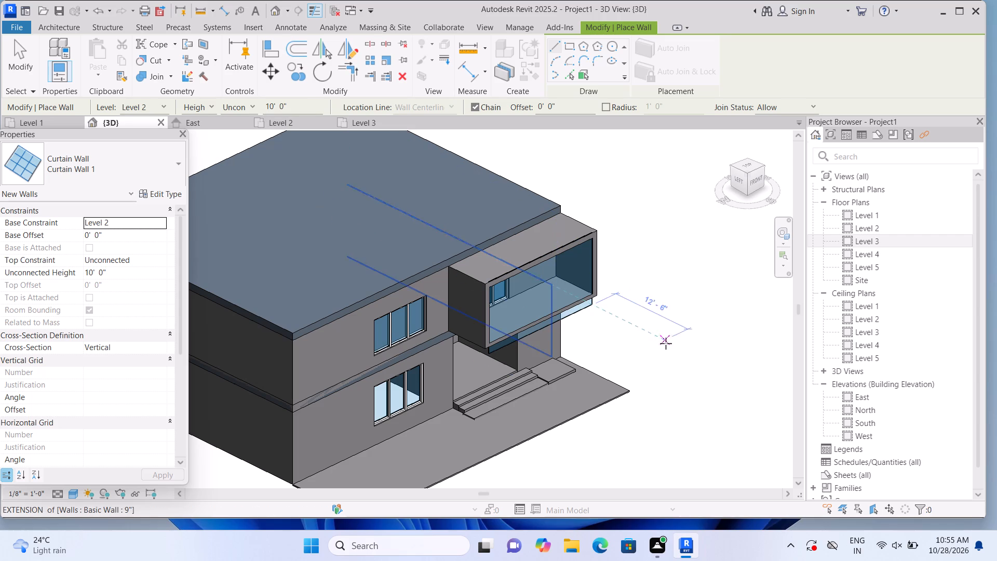
shift+middle_drag(693, 385, 659, 410)
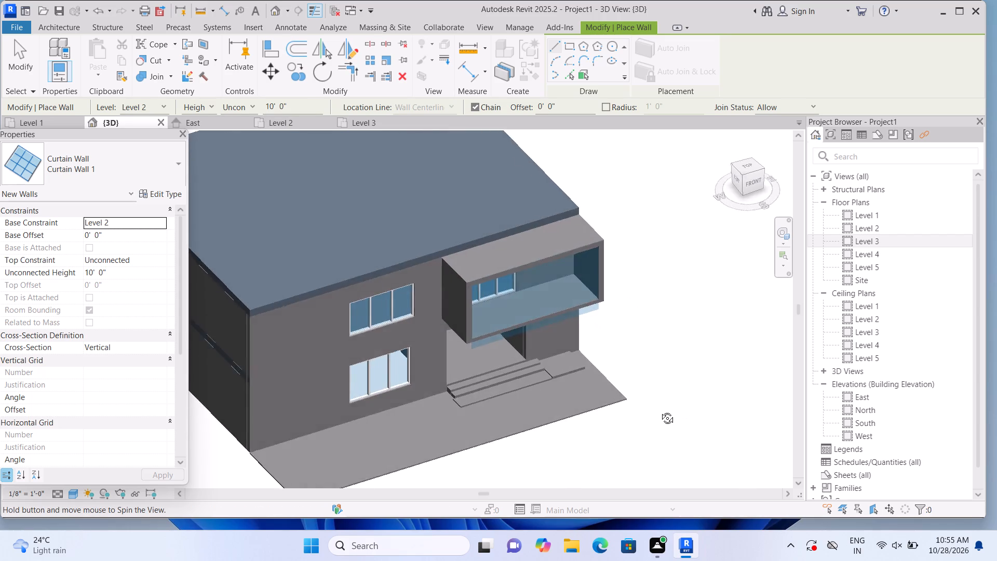
shift+middle_drag(659, 410, 627, 309)
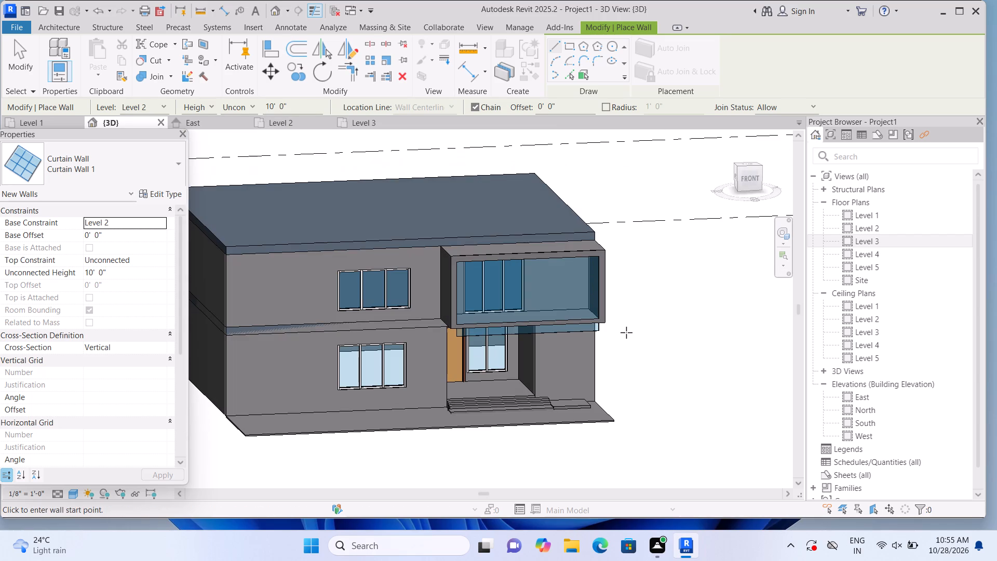
key(Escape)
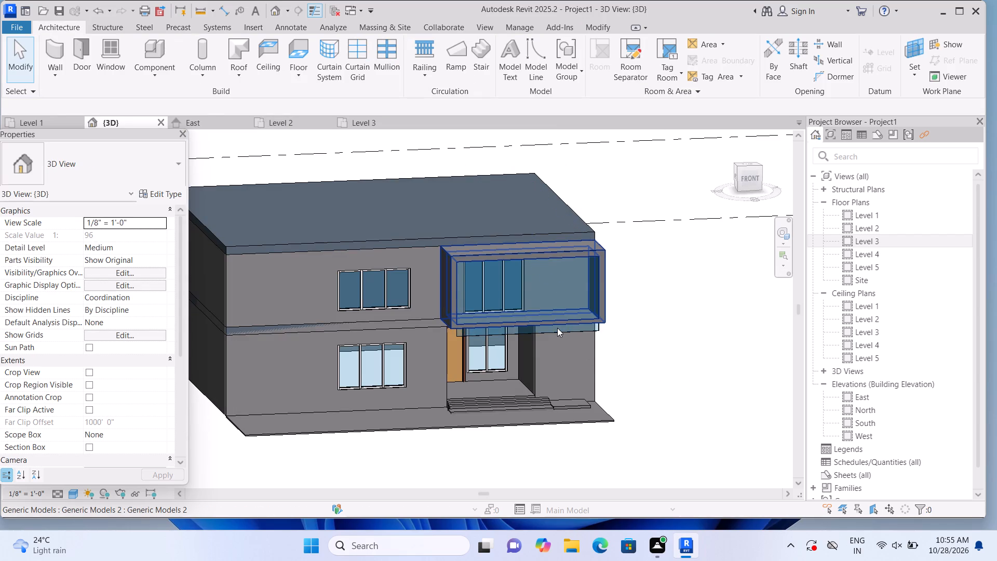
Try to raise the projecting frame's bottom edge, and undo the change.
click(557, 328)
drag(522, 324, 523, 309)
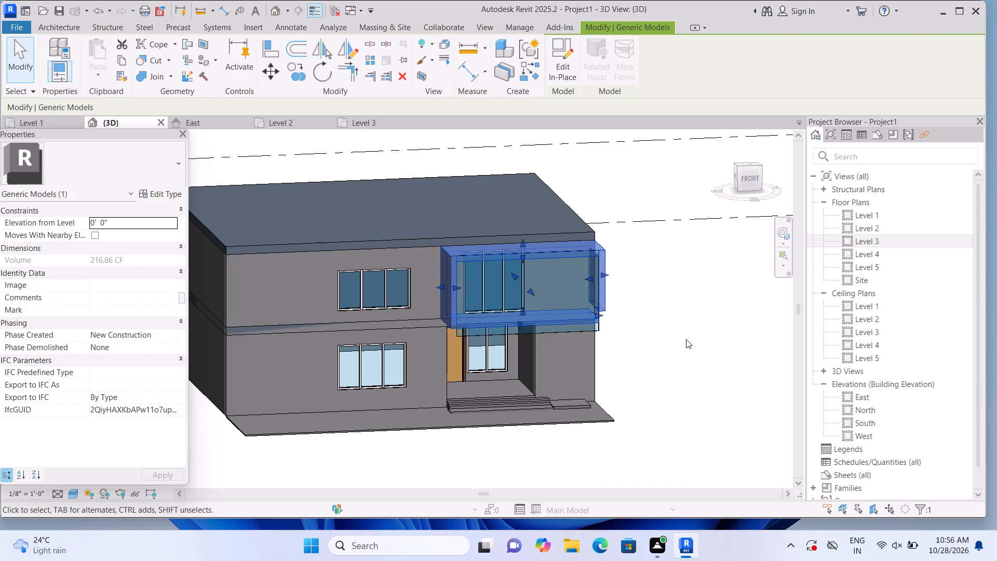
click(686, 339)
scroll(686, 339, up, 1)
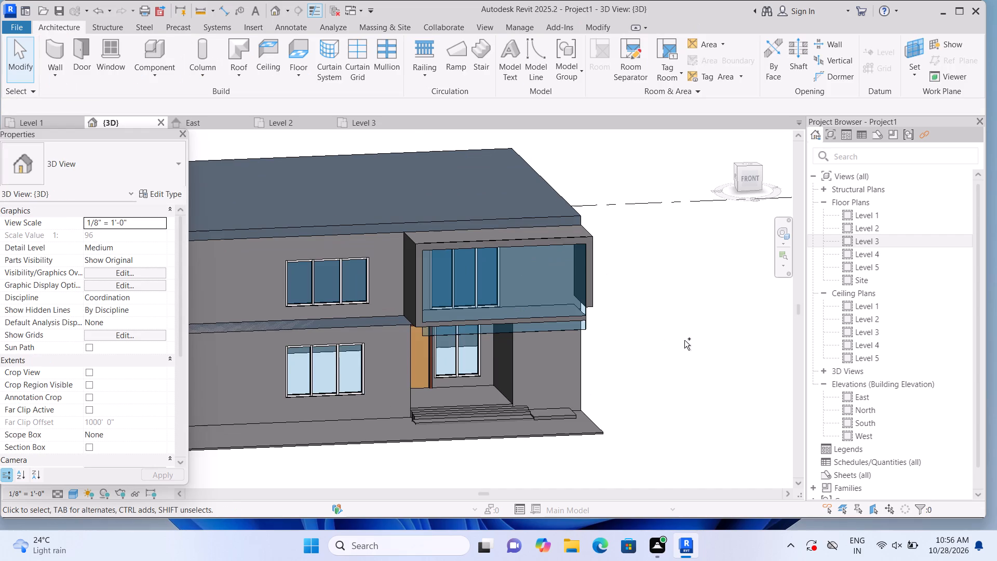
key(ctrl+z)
Raise the curtain wall's bottom edge to just above the front of the frame's bottom band.
scroll(656, 344, up, 3)
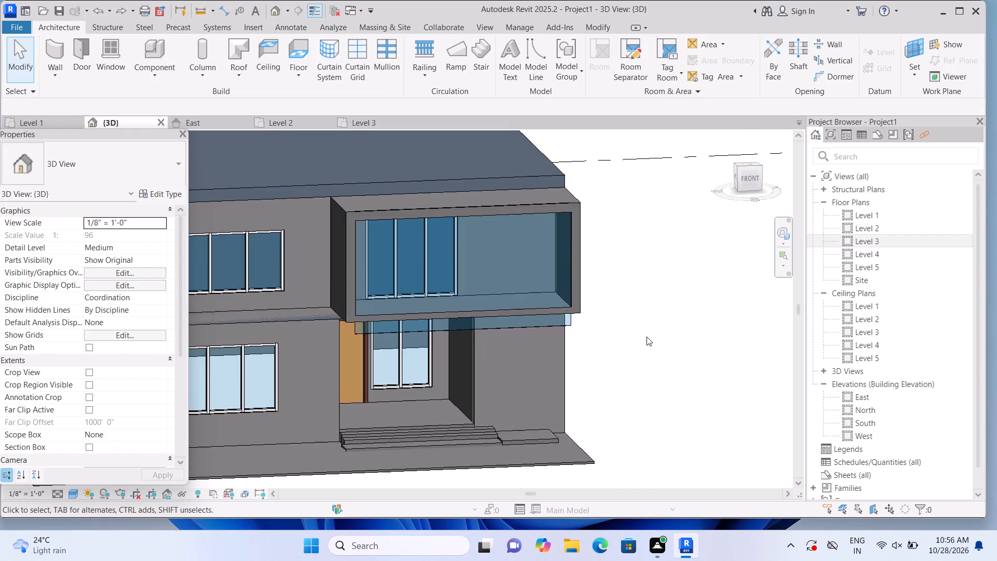
scroll(646, 337, up, 2)
click(457, 316)
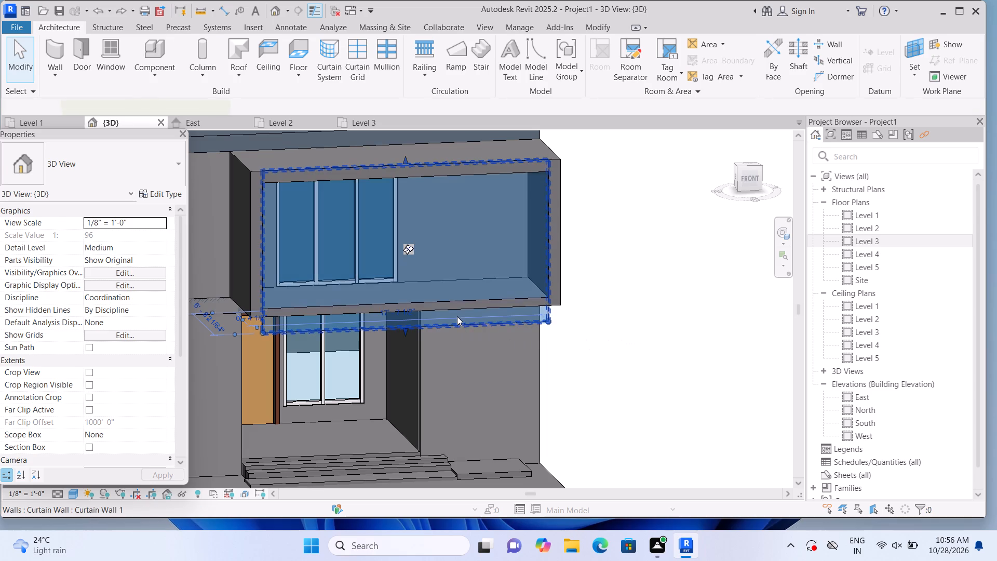
drag(405, 330, 407, 325)
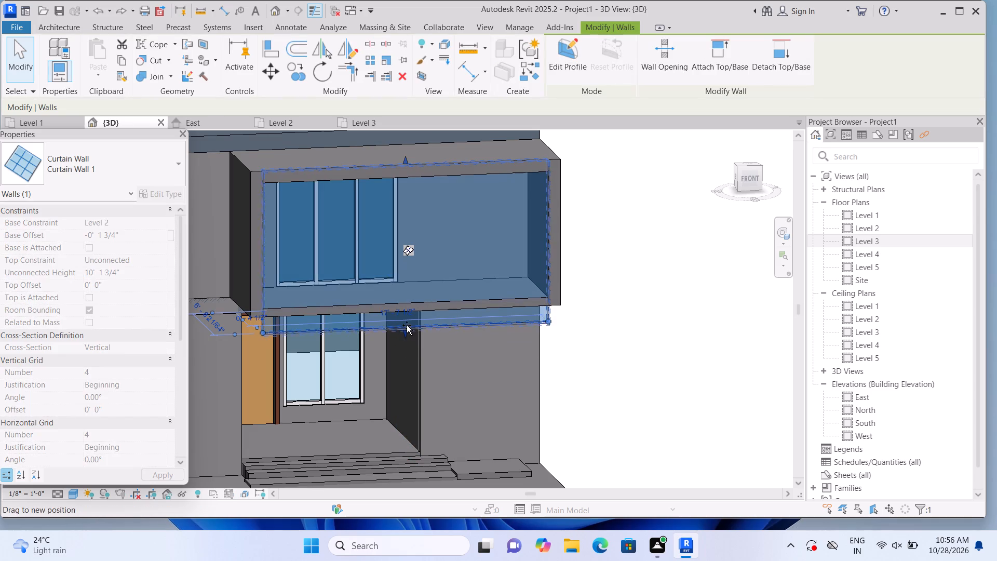
drag(407, 325, 421, 292)
click(625, 323)
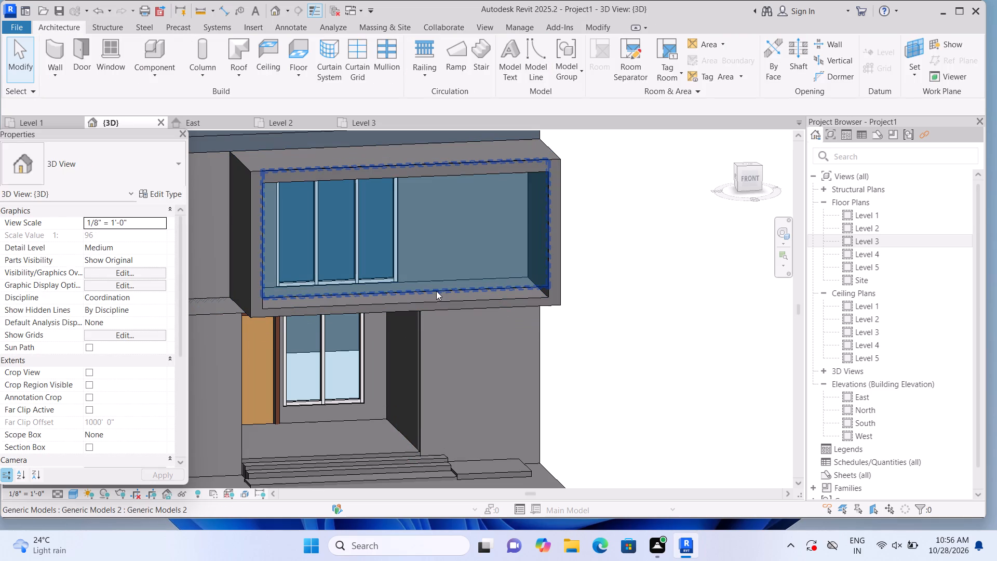
Lower the curtain wall's bottom edge onto the frame's bottom band, to a base offset of about 1' 6" from Level 2.
click(435, 289)
drag(405, 297, 405, 301)
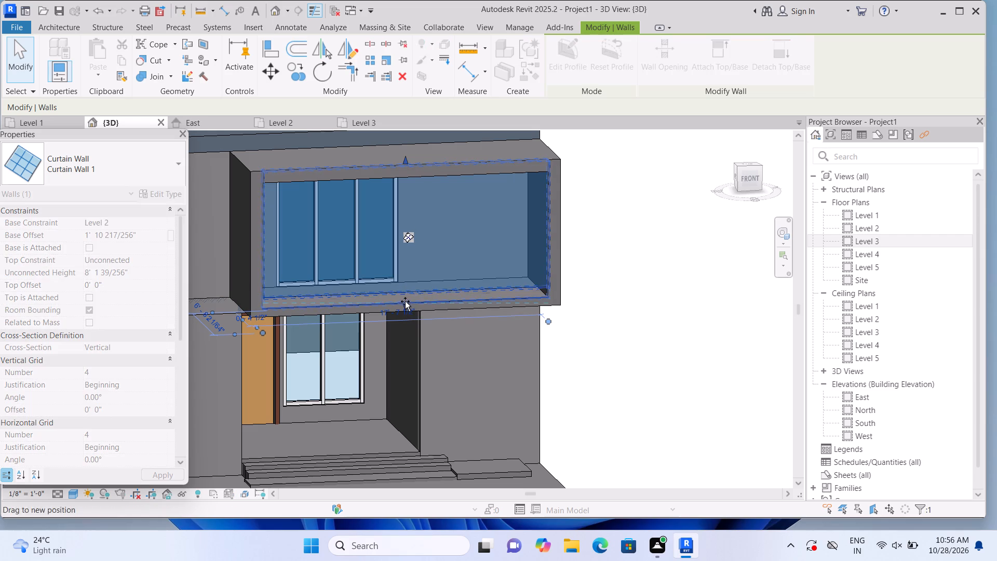
drag(405, 301, 405, 302)
click(671, 346)
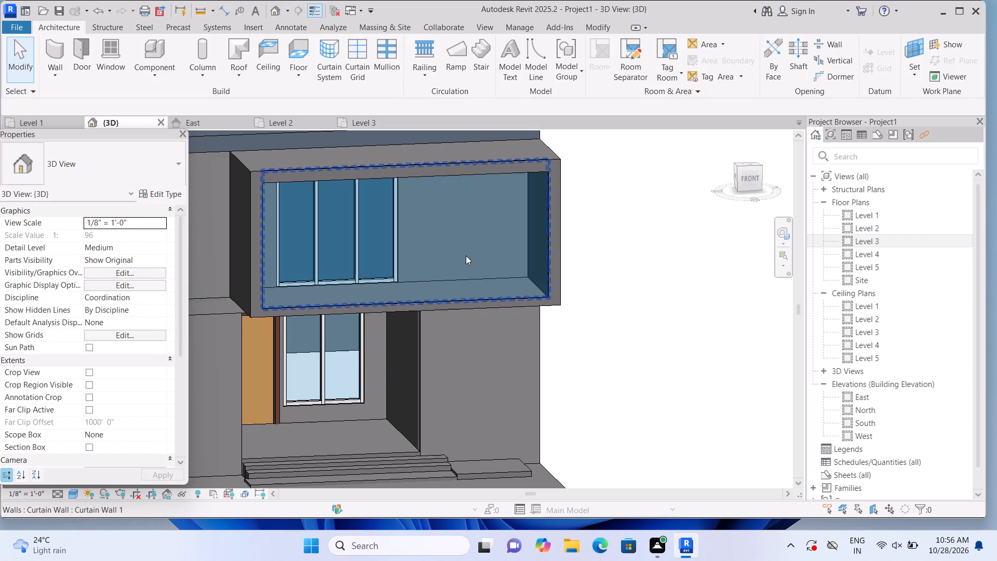
Lower the curtain wall's top edge to railing height, making the wall about 2' 10 3/4" high.
click(466, 256)
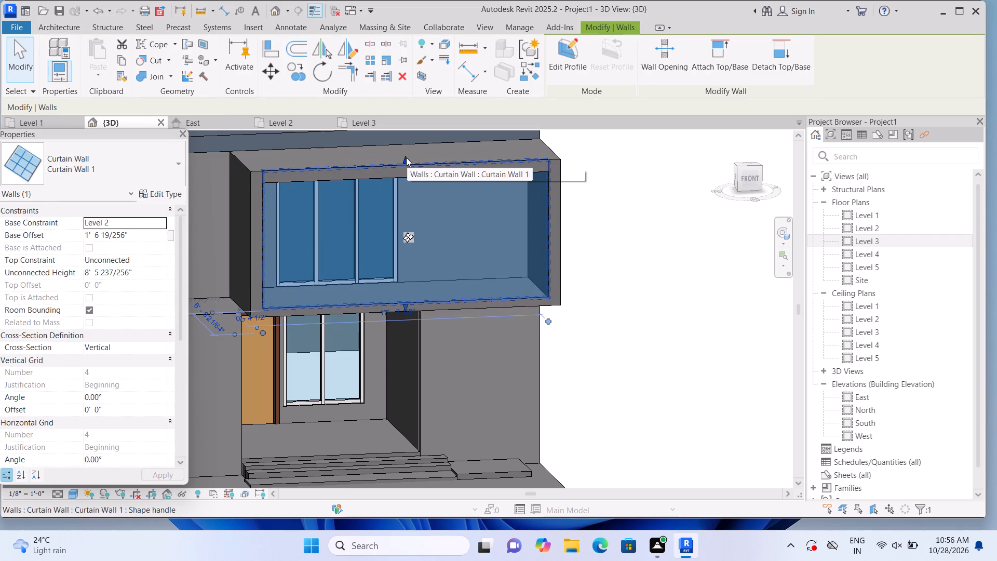
drag(406, 157, 407, 256)
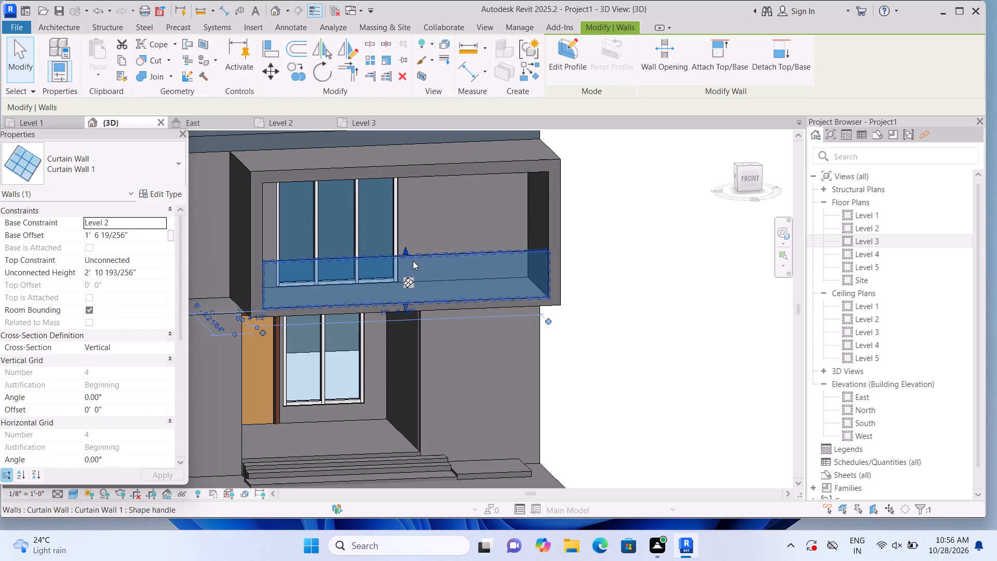
click(634, 260)
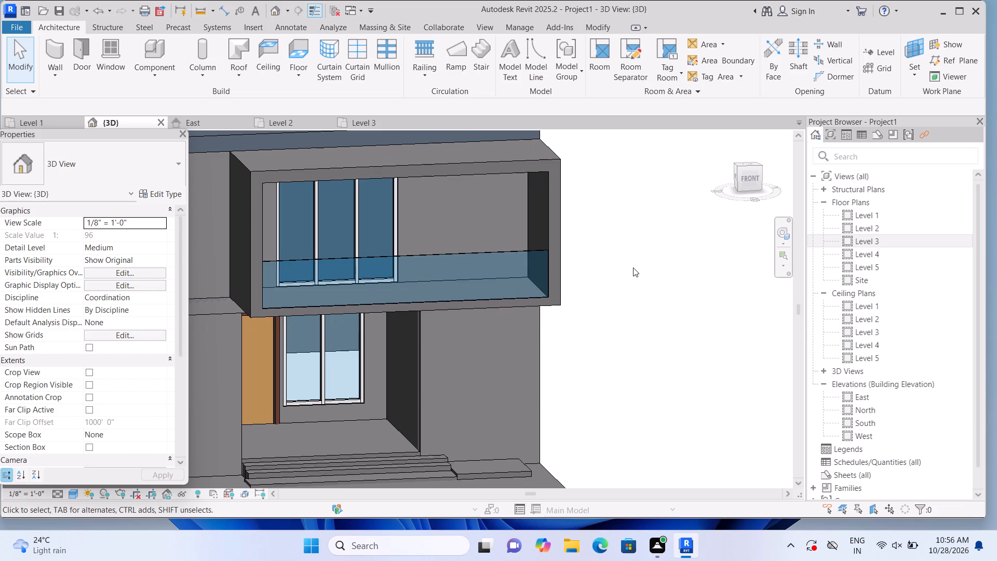
Place 2.5" x 5" rectangular mullions along the low curtain wall's top edge and both of its vertical ends.
scroll(621, 271, up, 1)
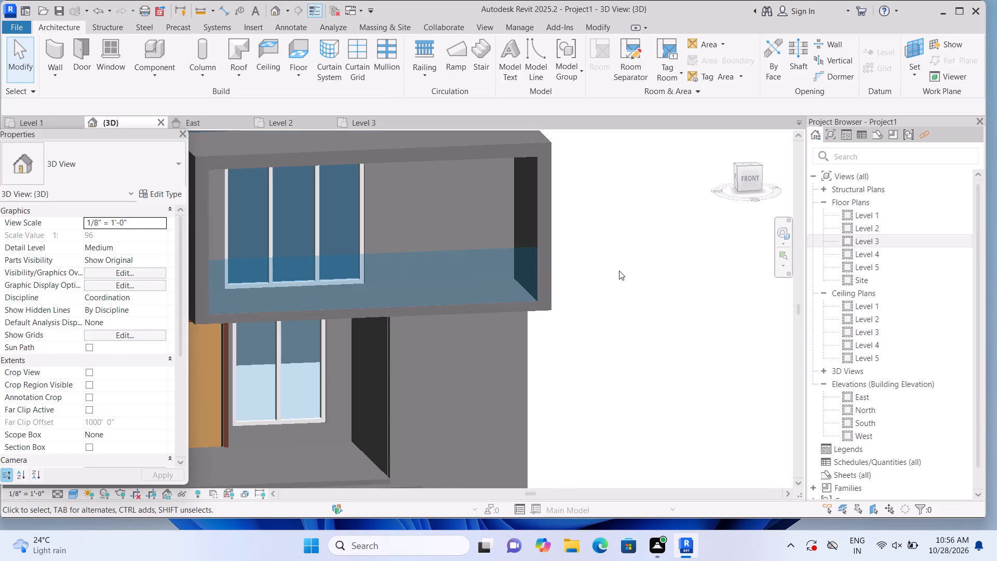
scroll(617, 271, down, 5)
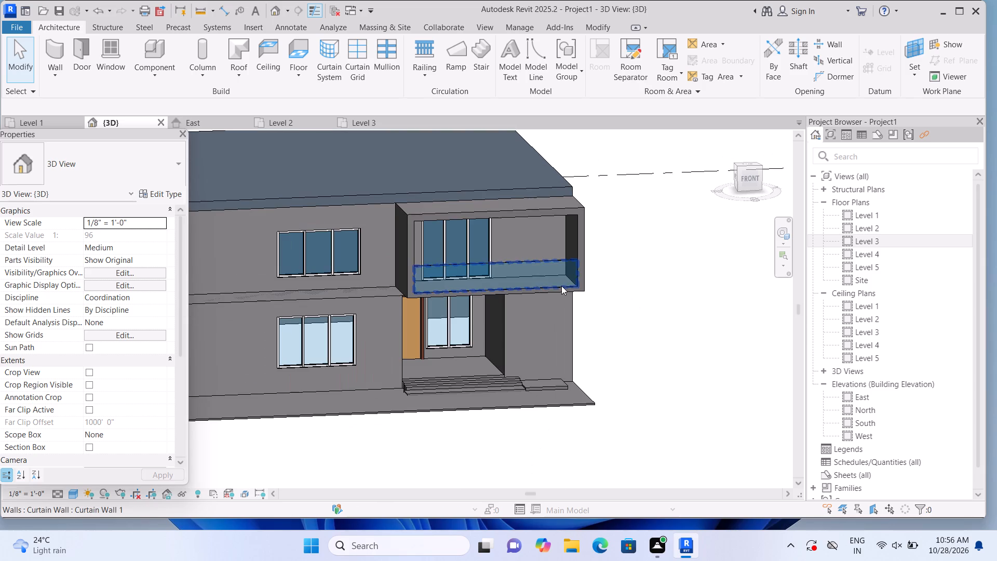
scroll(561, 286, up, 1)
click(395, 62)
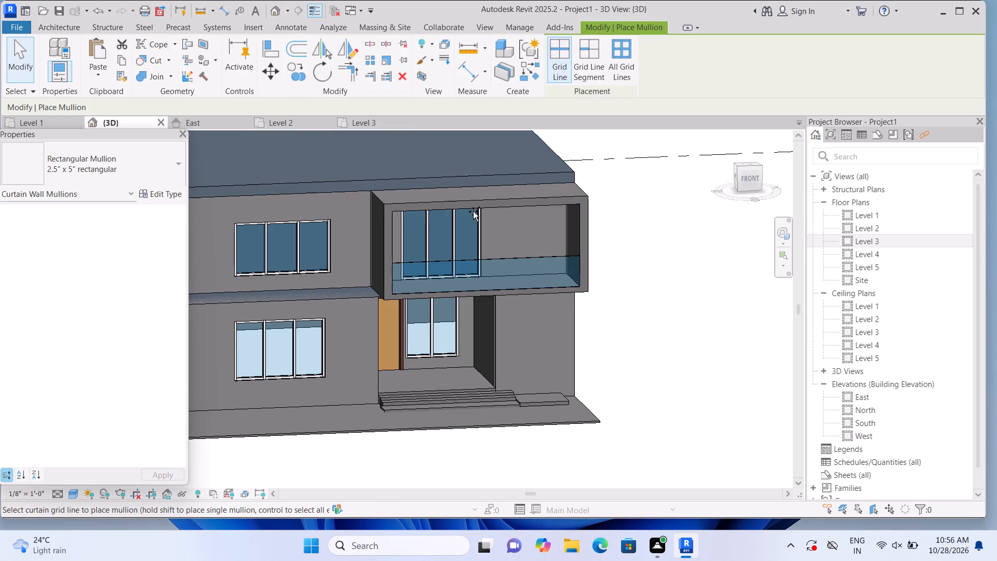
click(501, 259)
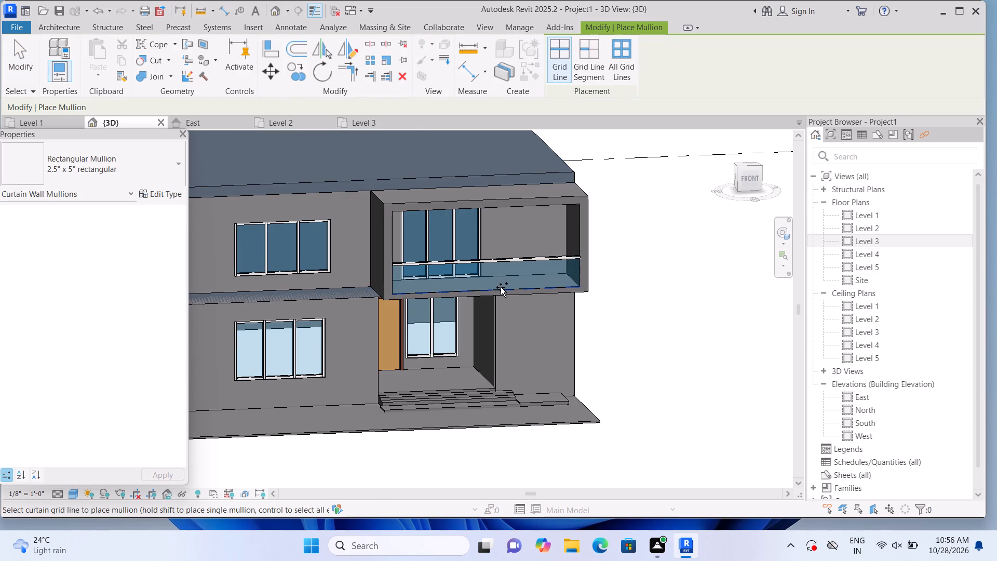
click(390, 275)
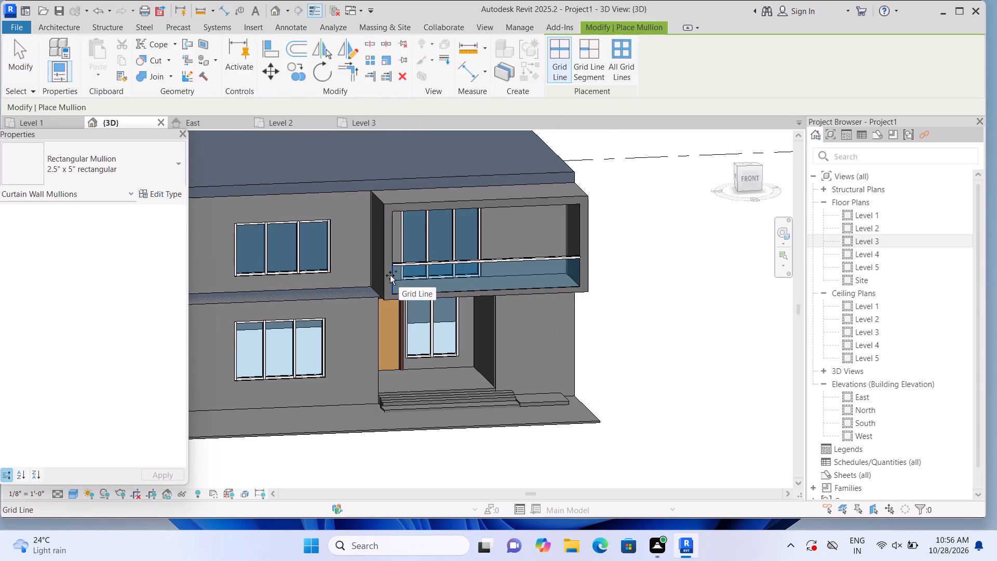
click(573, 274)
scroll(633, 329, down, 2)
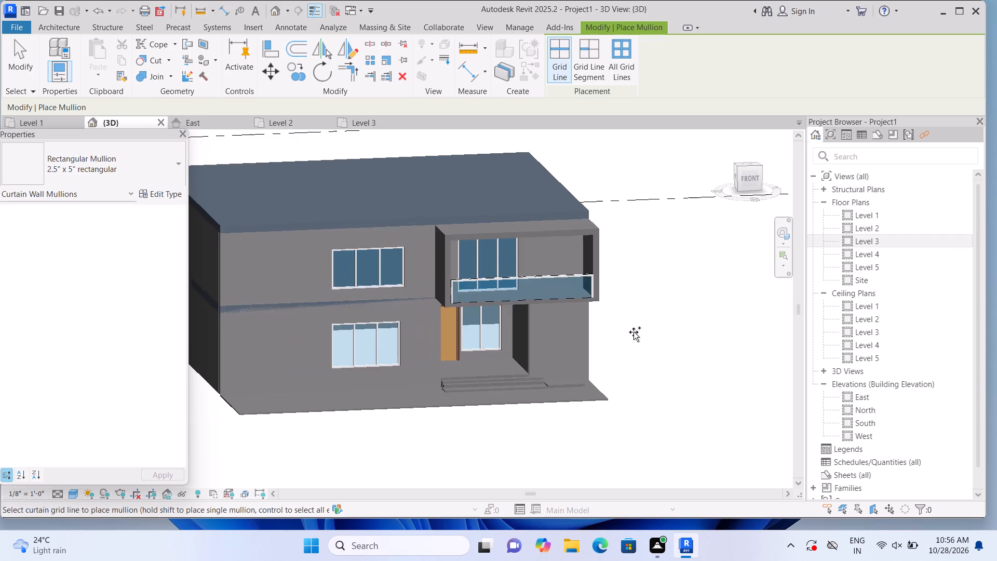
key(Escape)
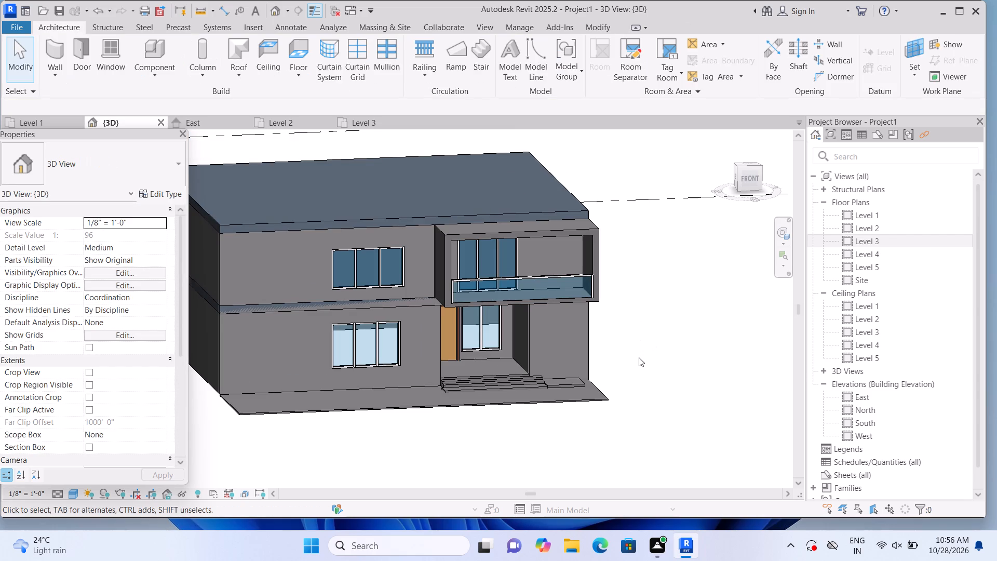
Select the vertical rectangular mullion at the end of the low curtain wall nearest the building's side wall.
shift+middle_drag(624, 380, 507, 425)
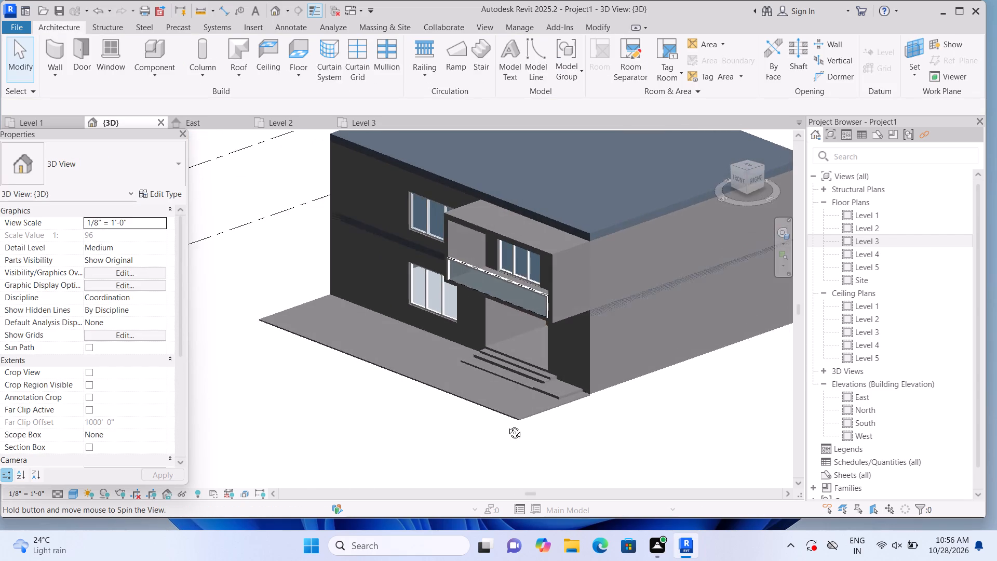
shift+middle_drag(507, 425, 493, 427)
scroll(531, 404, up, 3)
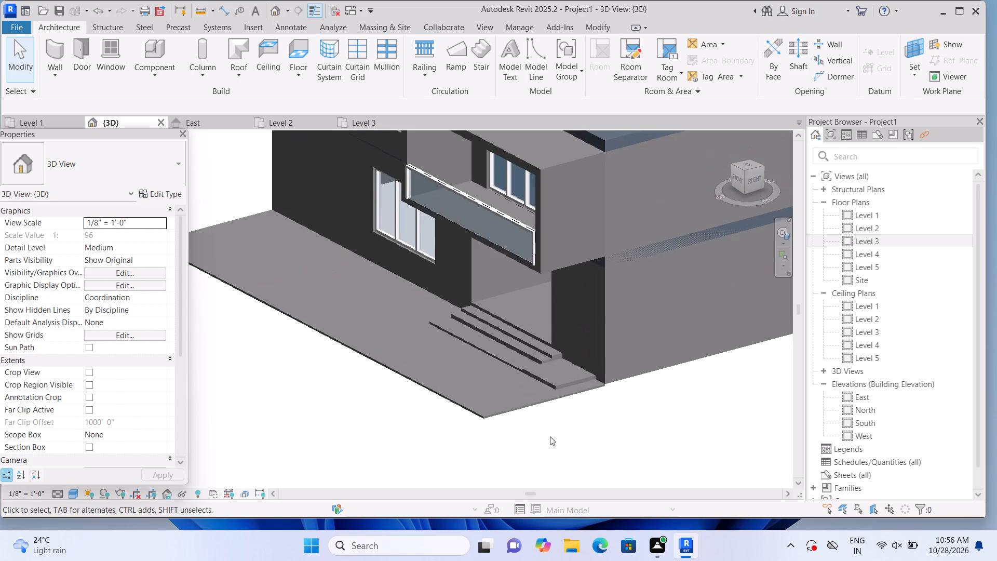
scroll(556, 436, up, 4)
middle_drag(553, 395, 579, 504)
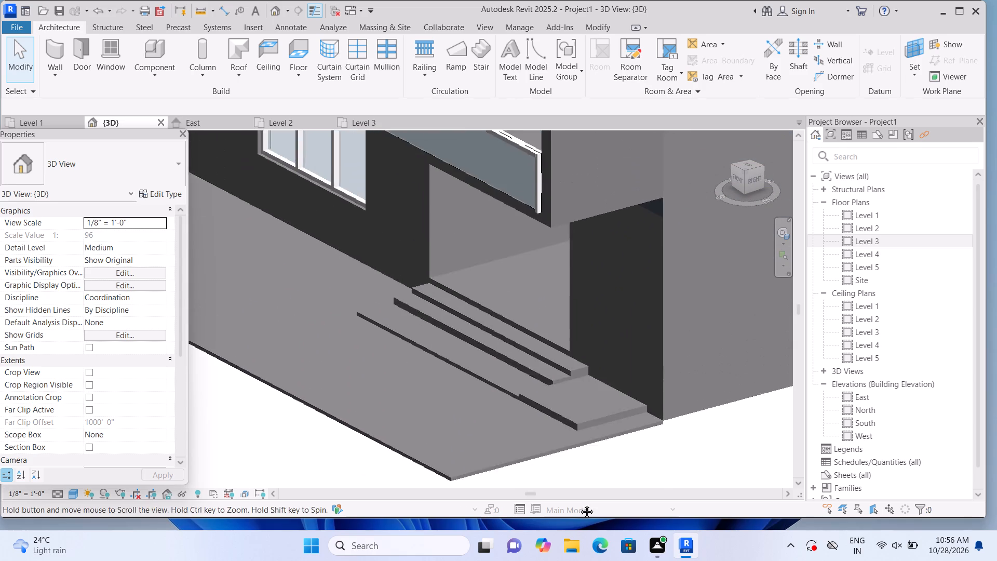
middle_drag(579, 504, 579, 509)
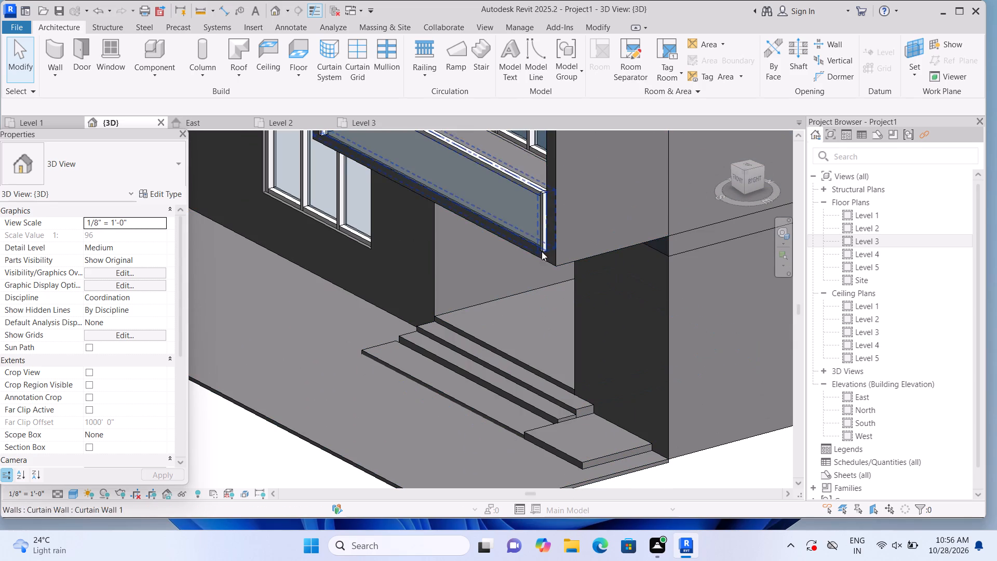
key(Escape)
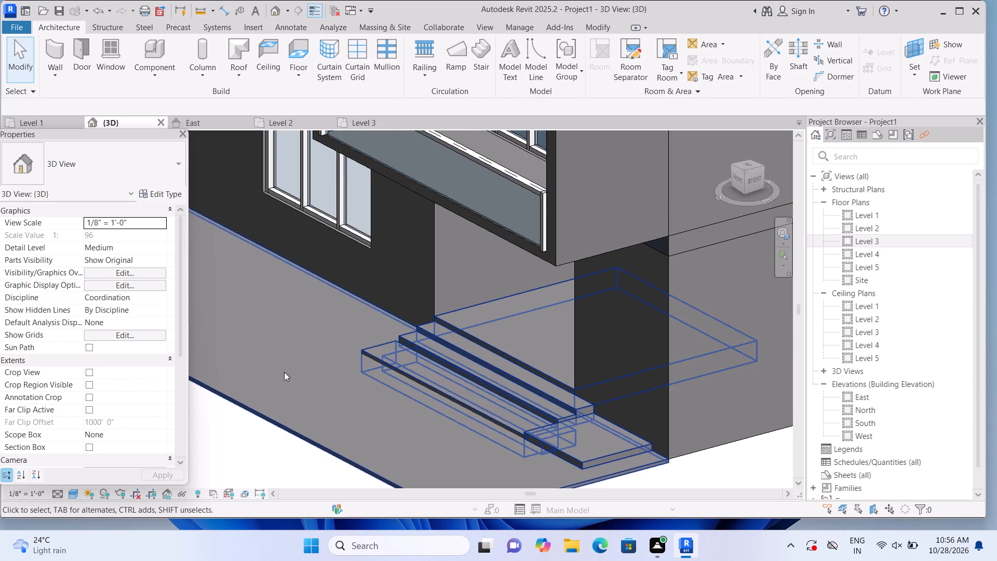
click(543, 232)
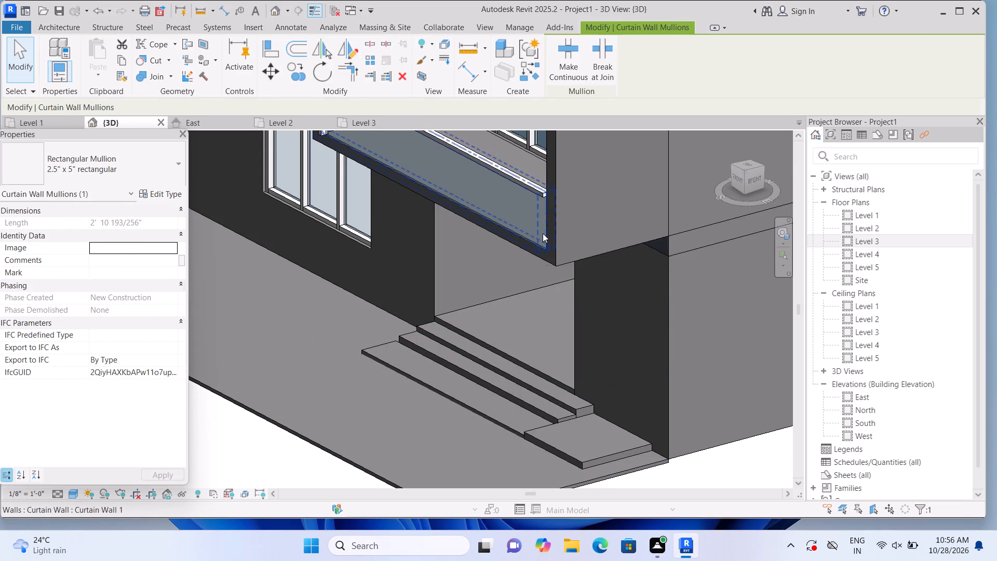
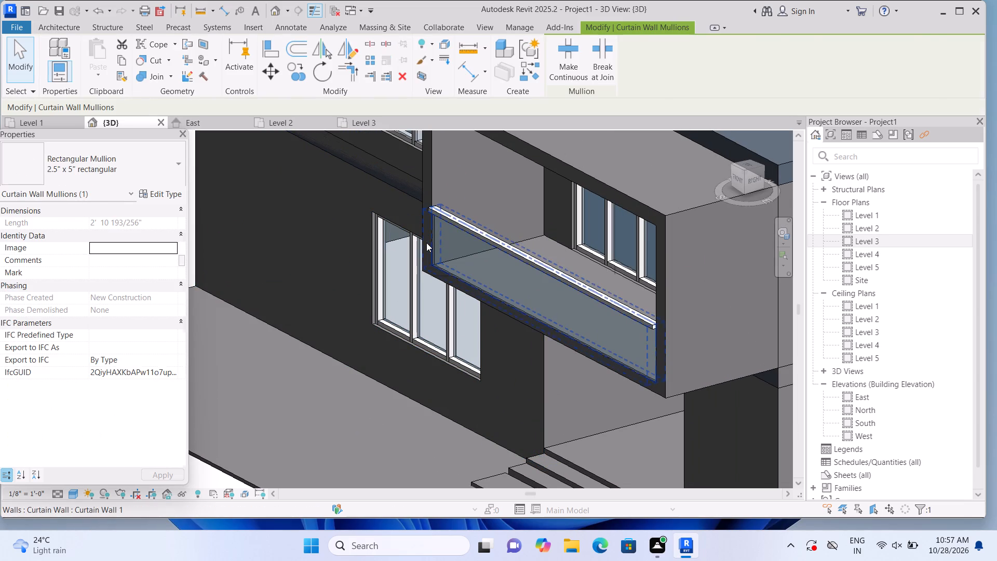
Examine the projecting frame and its glass railing from several angles around the front facade.
scroll(426, 243, down, 1)
scroll(395, 346, down, 2)
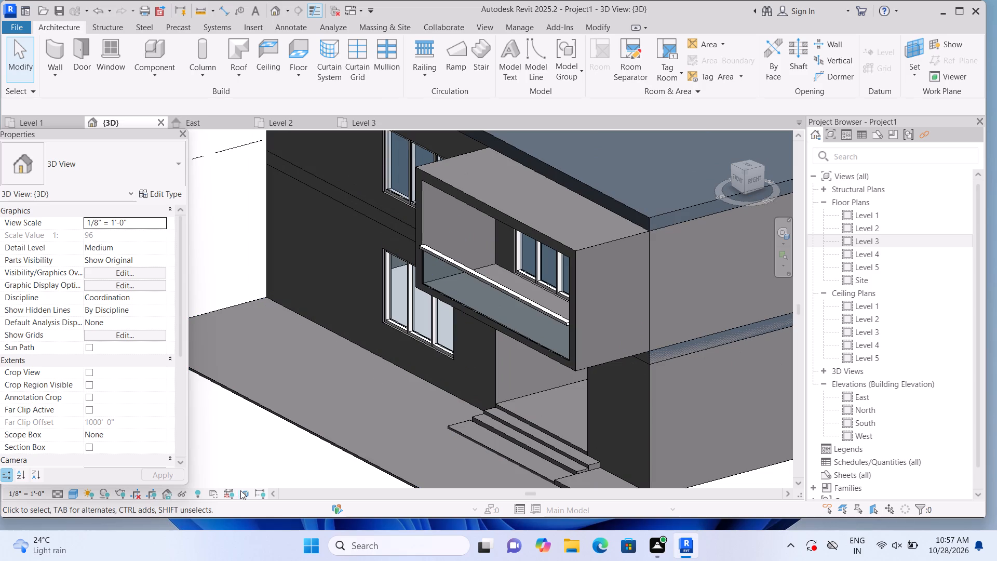
middle_drag(245, 443, 271, 375)
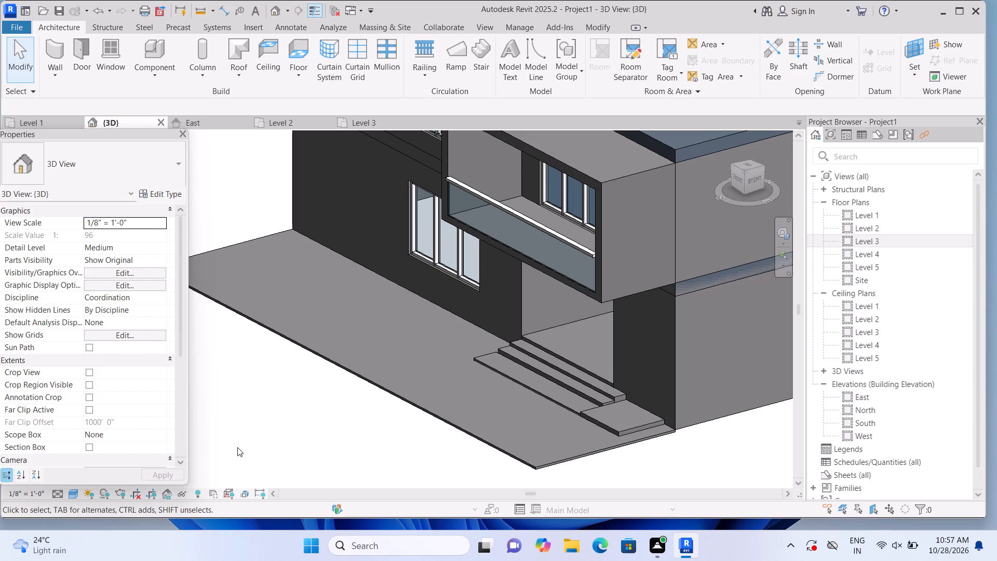
shift+middle_drag(239, 446, 277, 468)
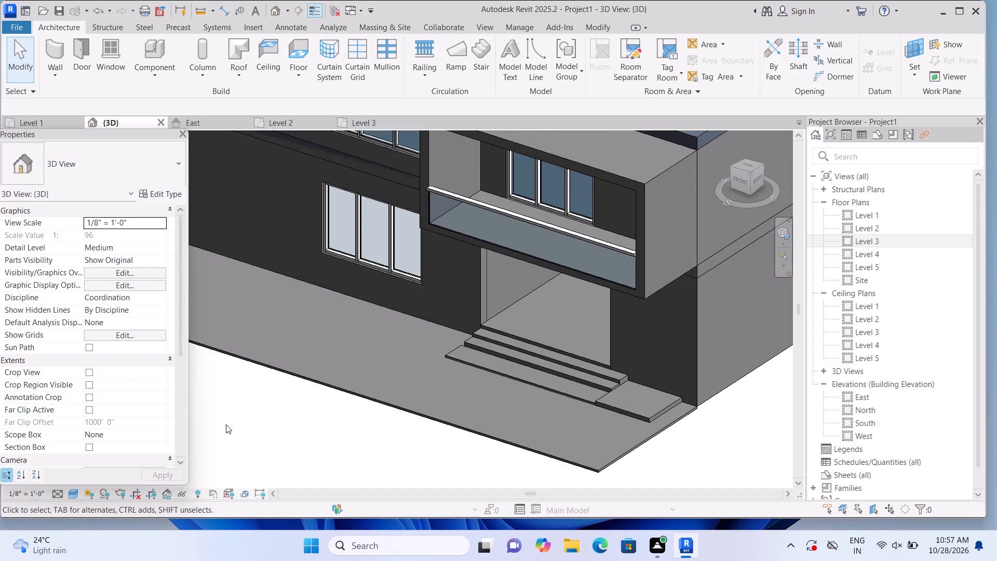
shift+middle_drag(229, 426, 395, 327)
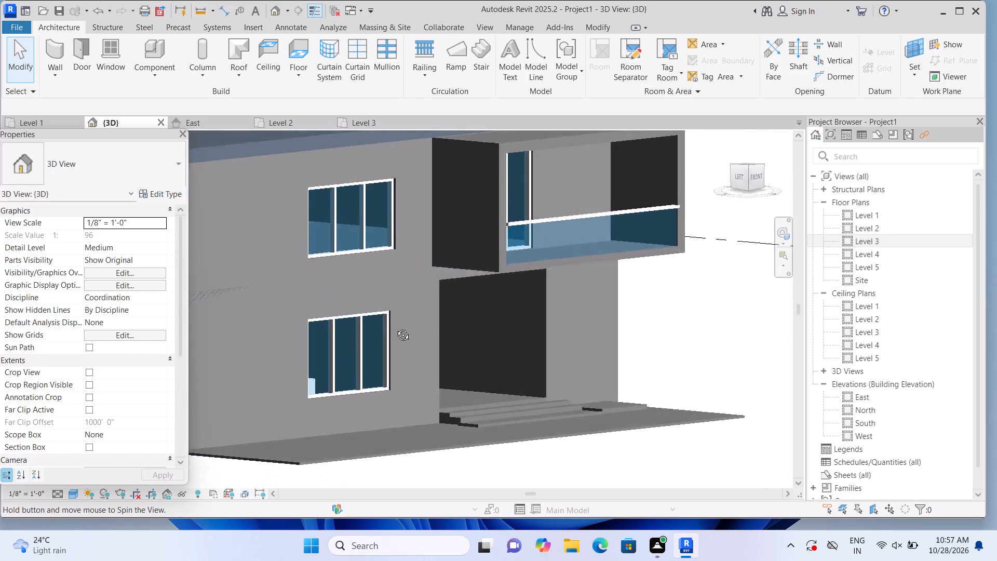
shift+middle_drag(395, 327, 239, 372)
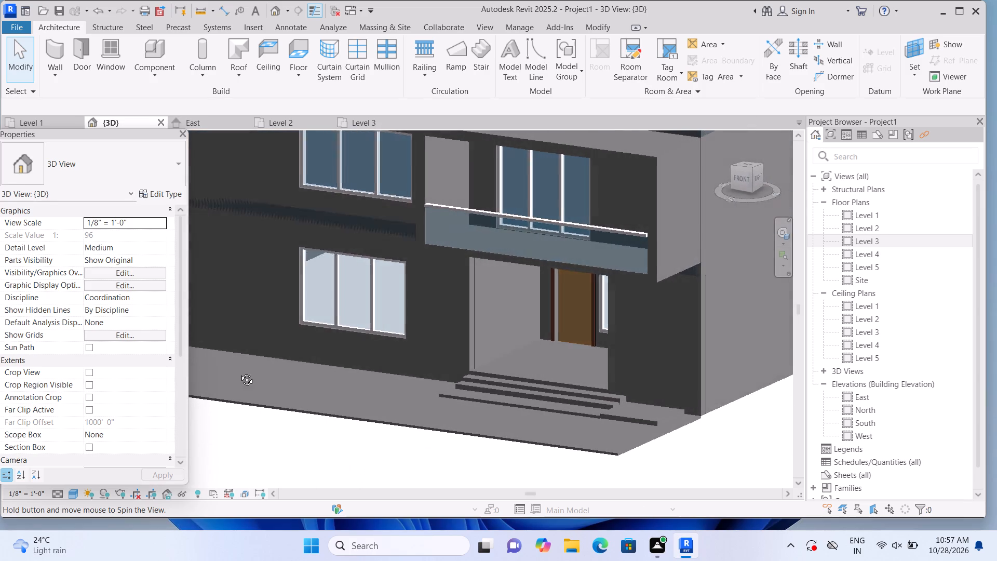
shift+middle_drag(239, 372, 374, 311)
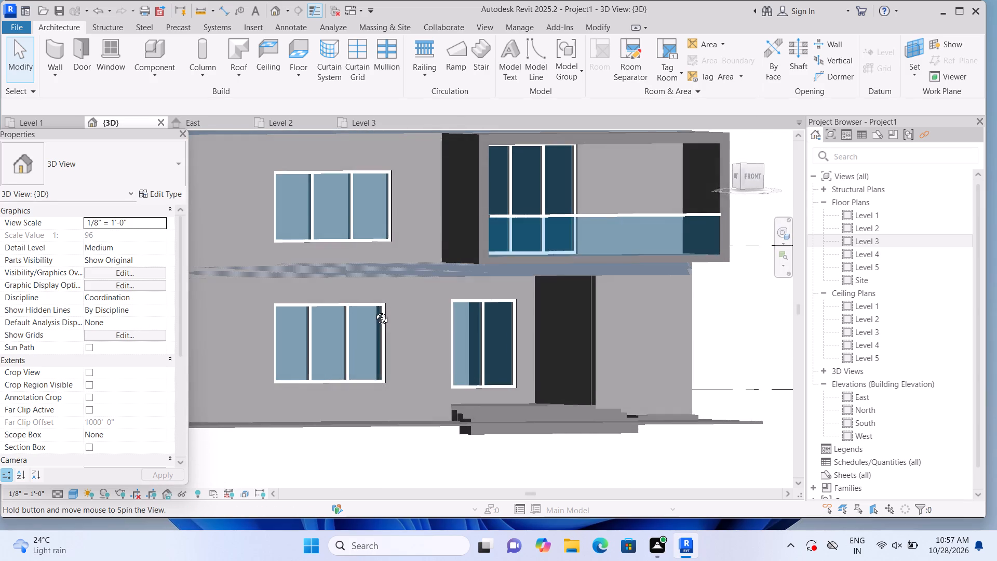
shift+middle_drag(374, 311, 351, 319)
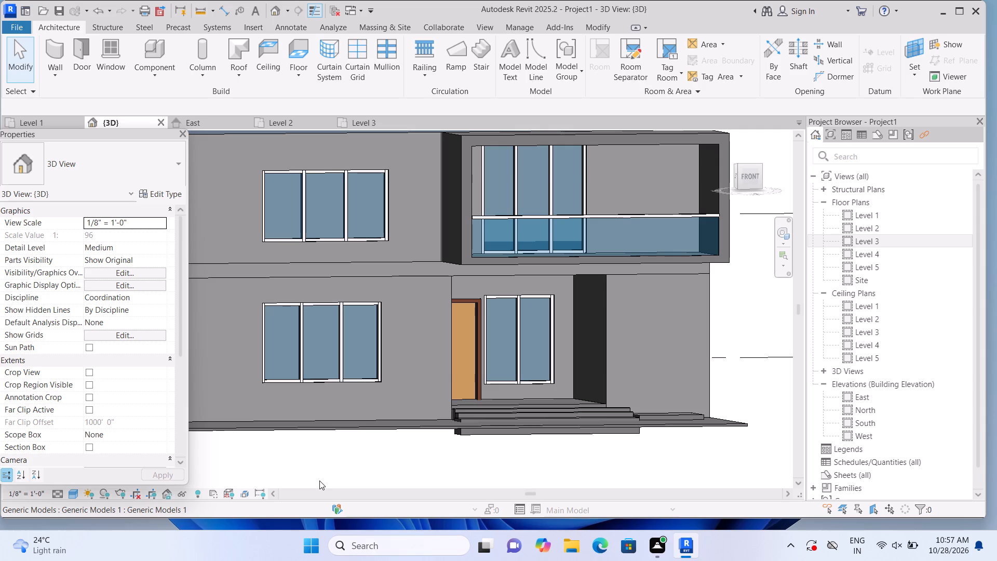
scroll(319, 480, up, 1)
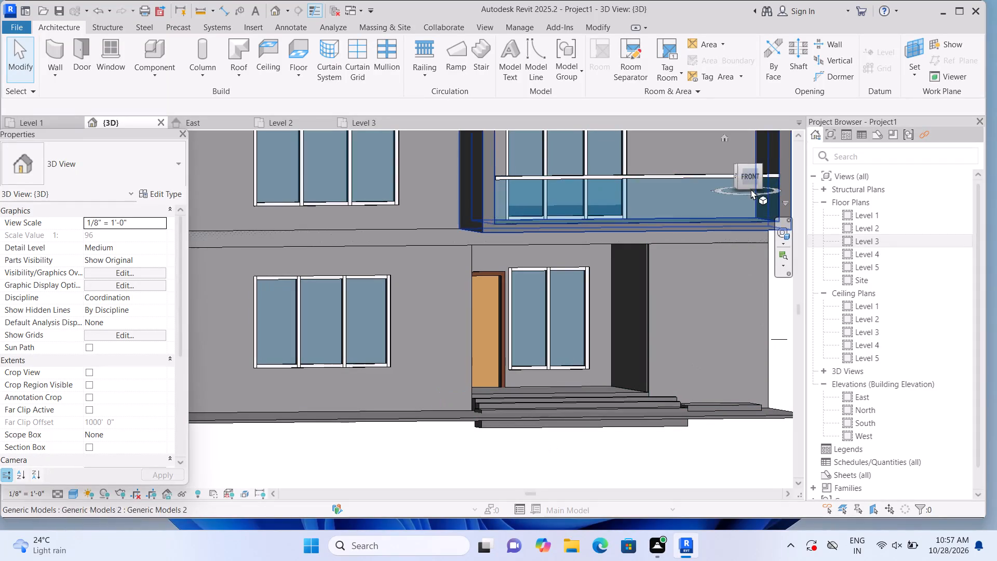
Create a new in-place model in the Generic Models category from the front view and begin a solid extrusion.
click(750, 180)
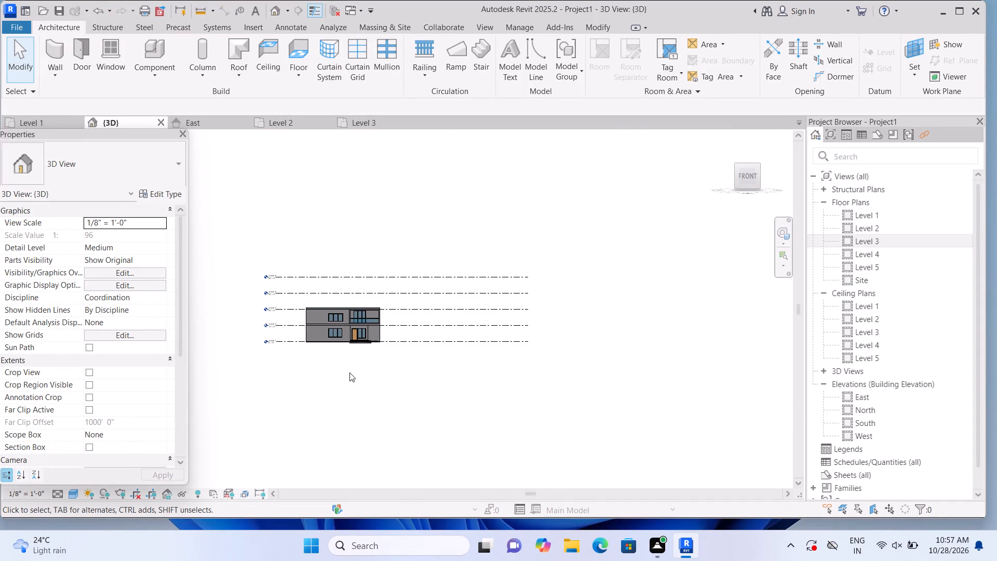
scroll(330, 315, up, 9)
scroll(362, 400, up, 2)
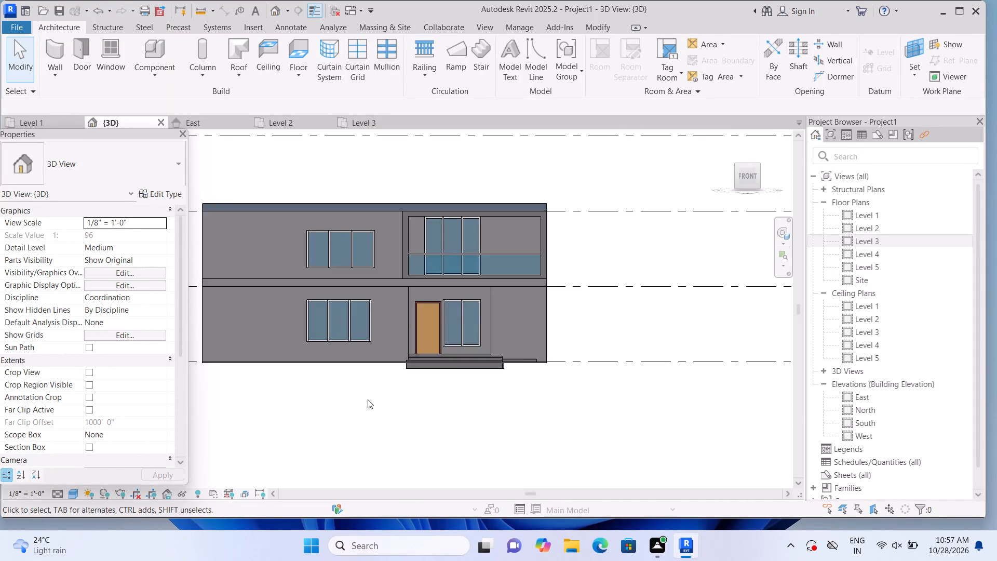
scroll(368, 399, up, 1)
middle_drag(384, 413, 436, 465)
scroll(434, 461, up, 1)
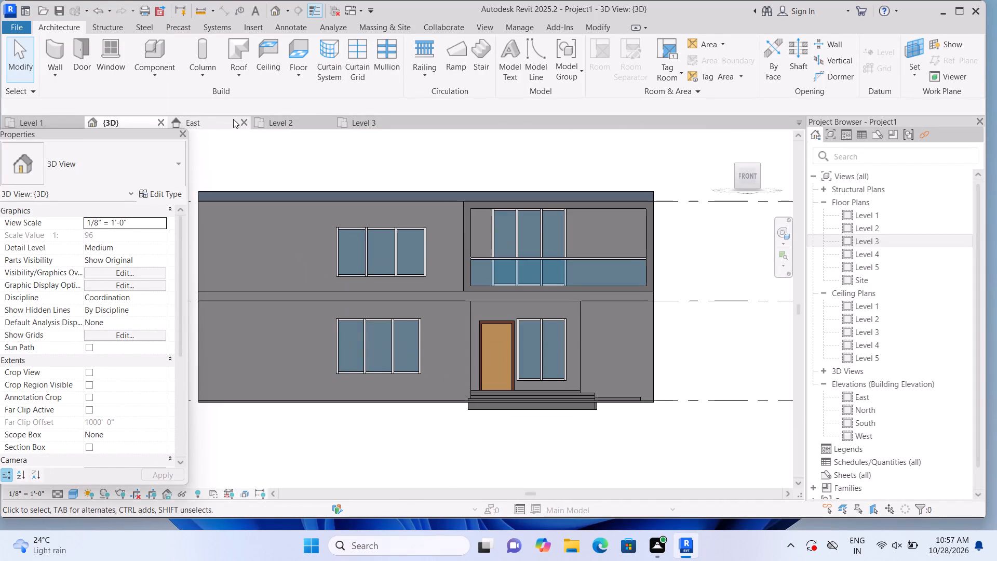
click(198, 67)
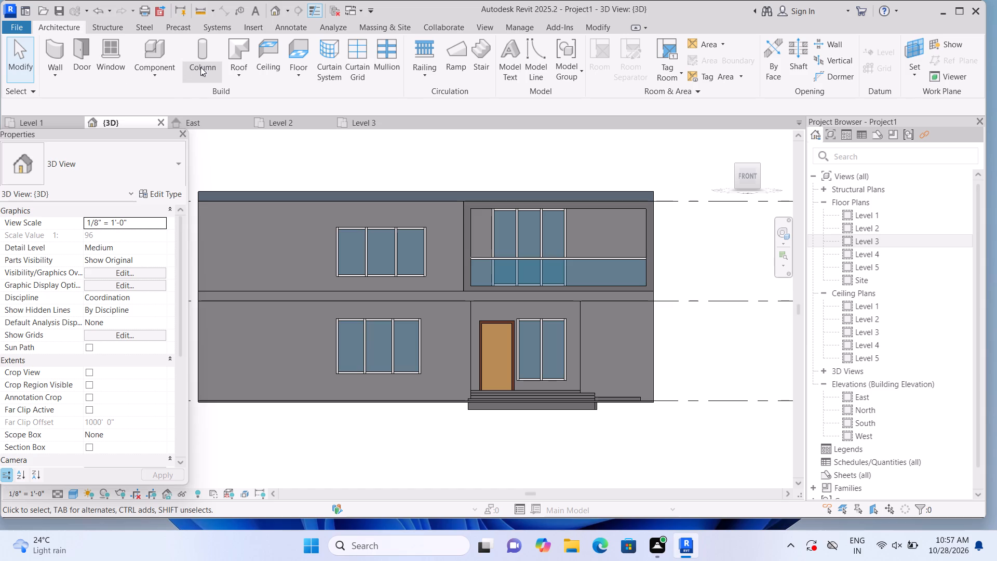
click(158, 71)
click(173, 126)
scroll(450, 237, down, 1)
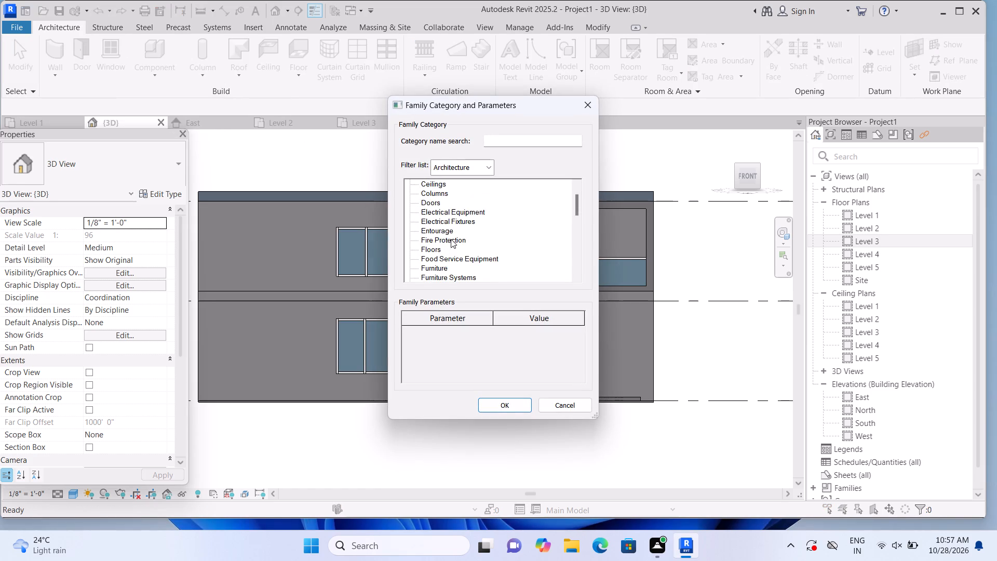
scroll(451, 239, down, 3)
click(455, 269)
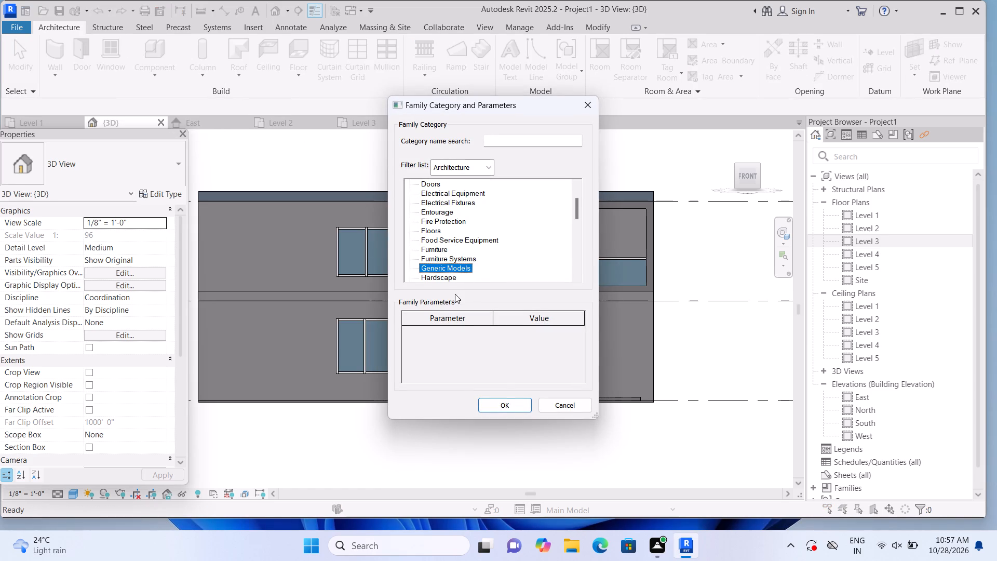
click(512, 405)
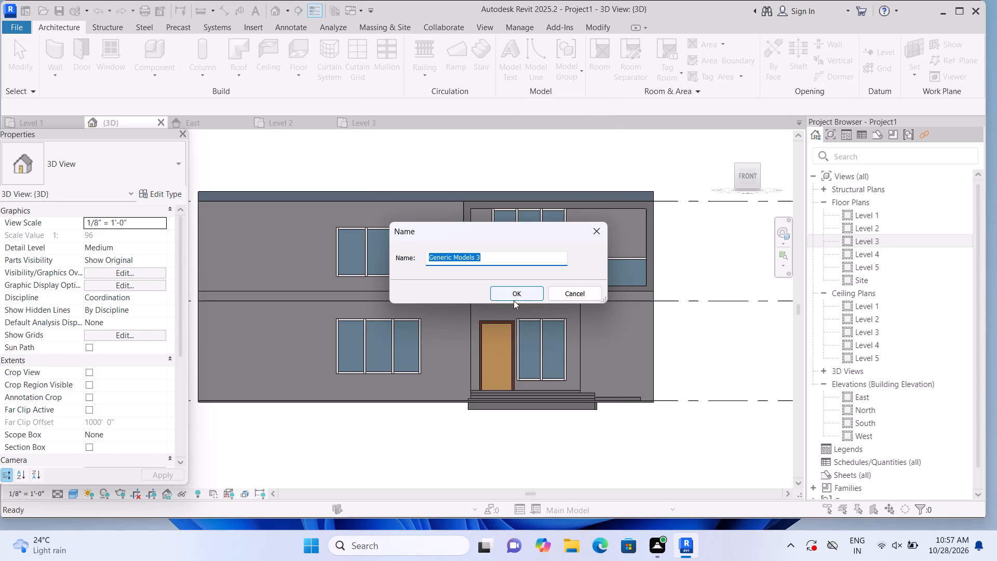
click(513, 296)
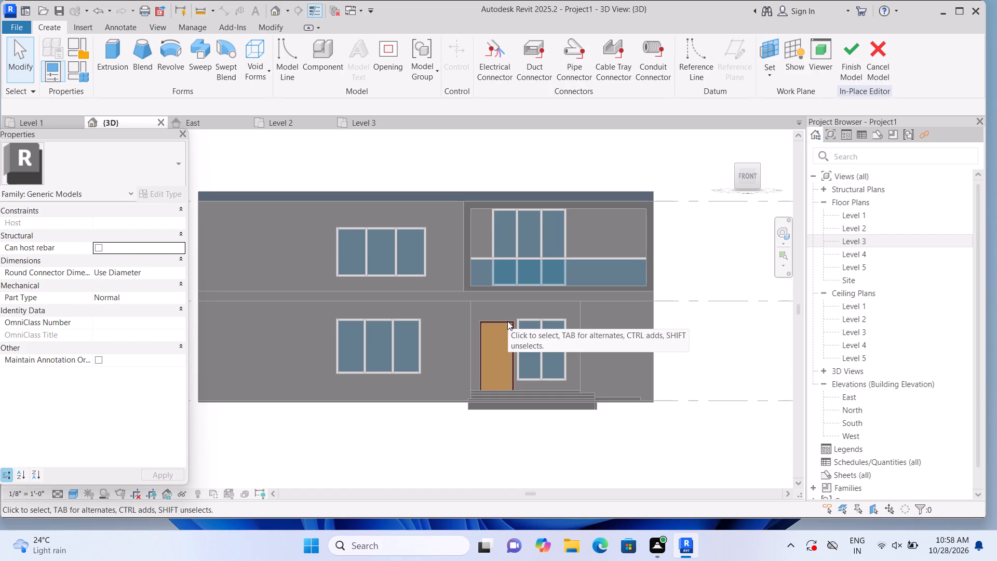
scroll(514, 372, up, 3)
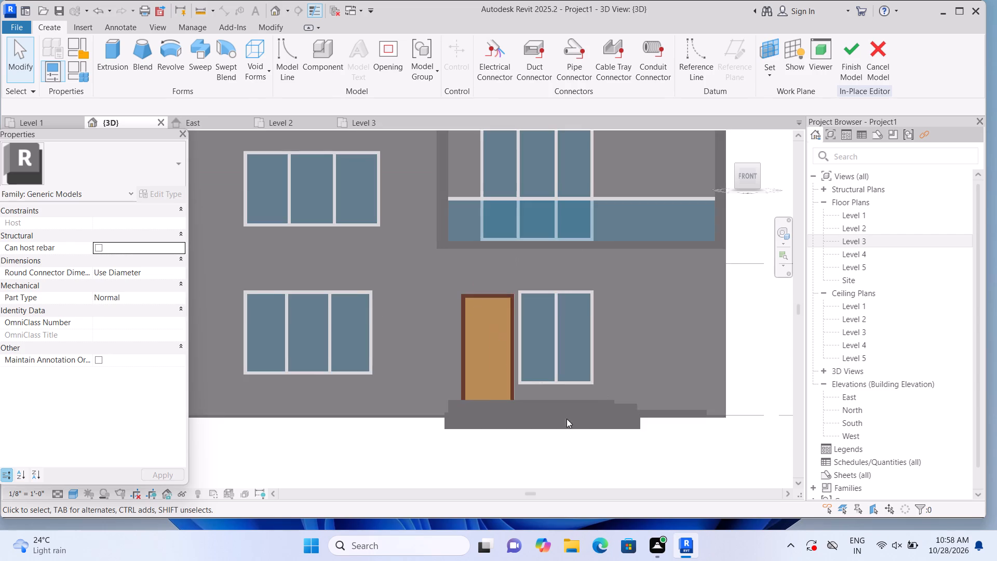
scroll(598, 429, up, 2)
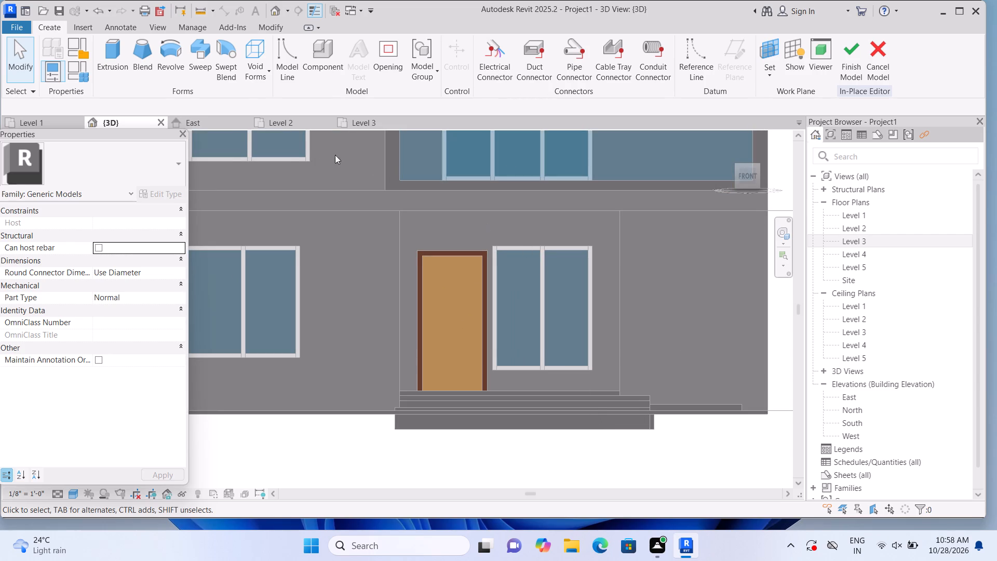
click(121, 49)
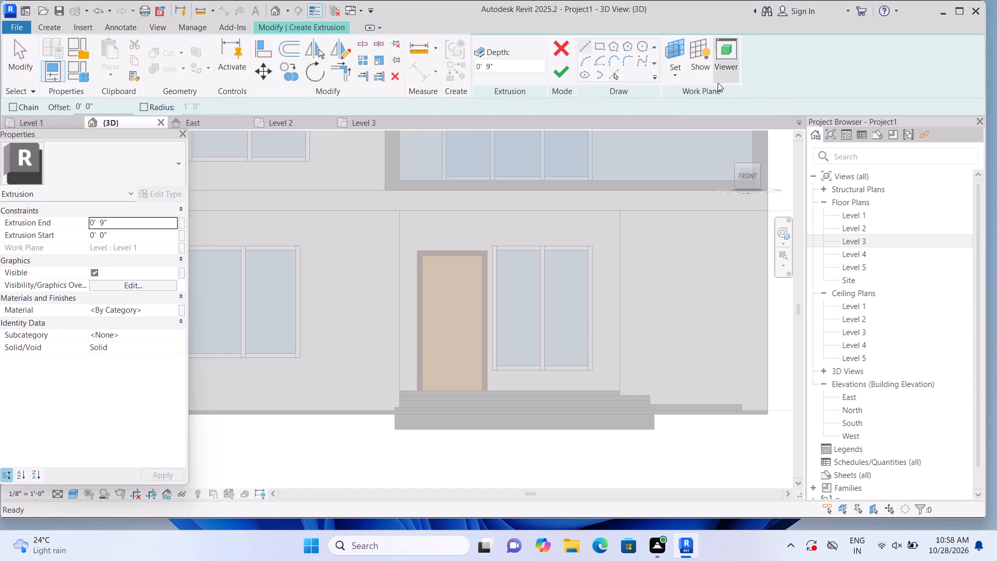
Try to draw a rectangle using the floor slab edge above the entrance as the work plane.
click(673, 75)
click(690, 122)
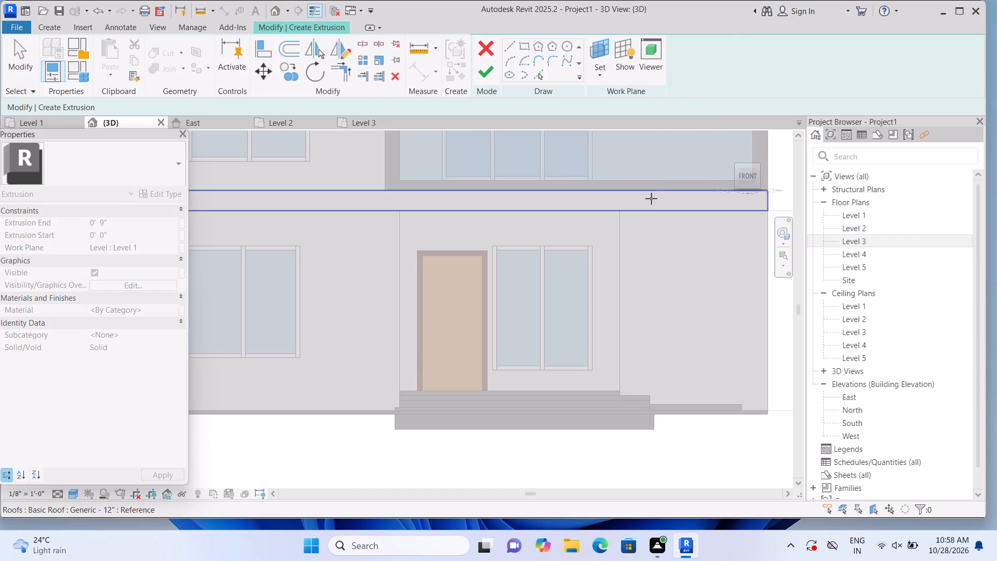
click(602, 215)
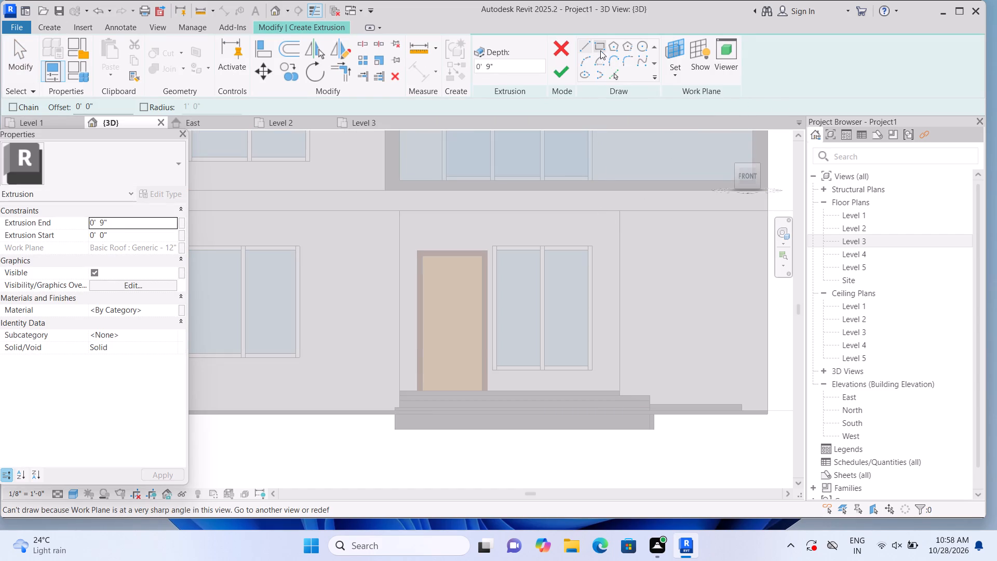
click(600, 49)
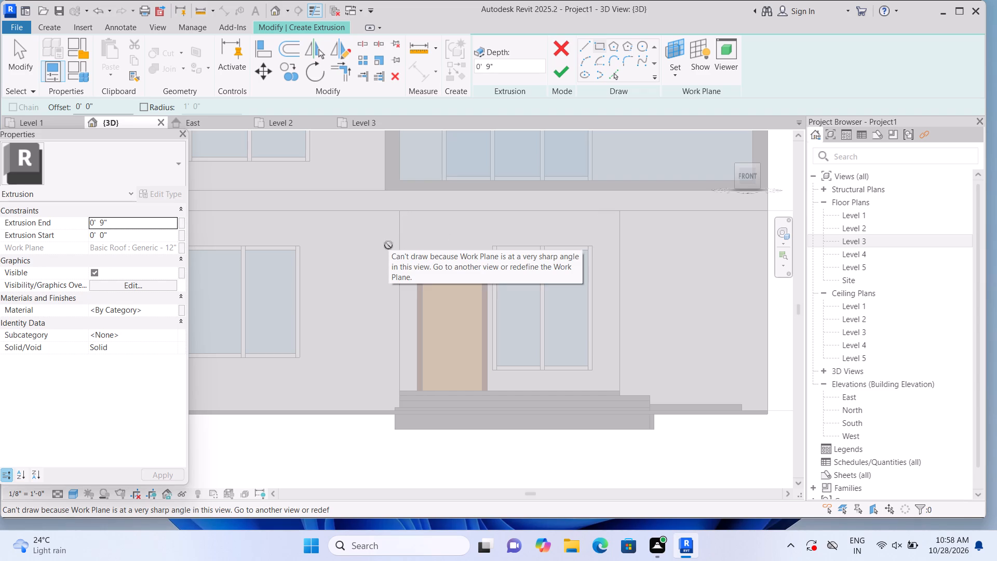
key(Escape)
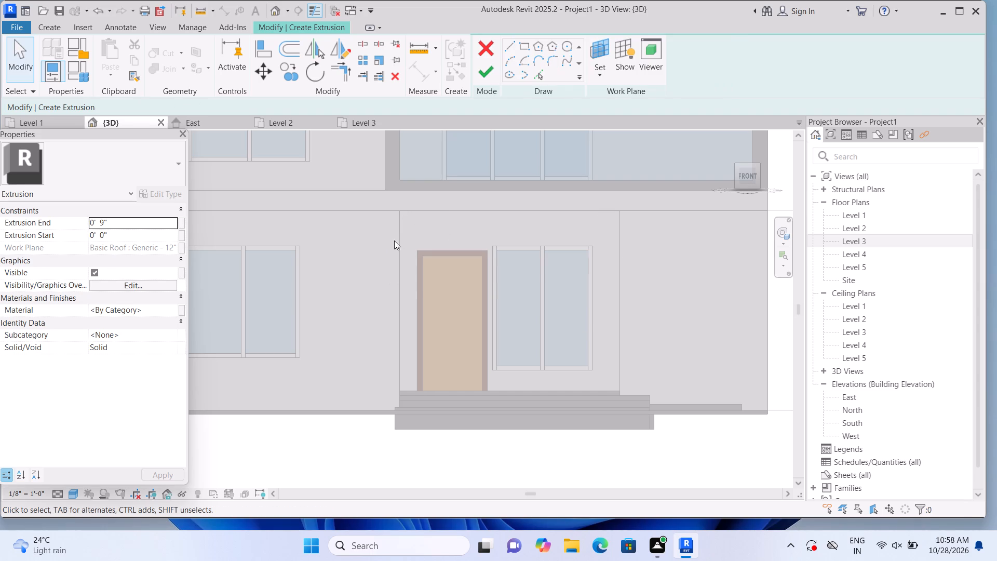
Set the extrusion's work plane to the front face of the slab band between the floors, viewed at an angle.
click(275, 8)
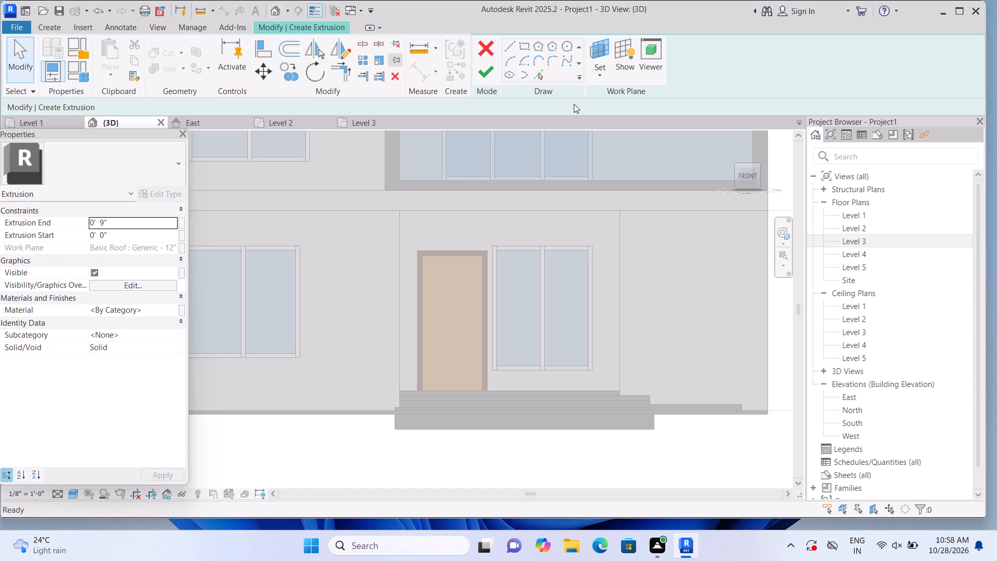
click(724, 137)
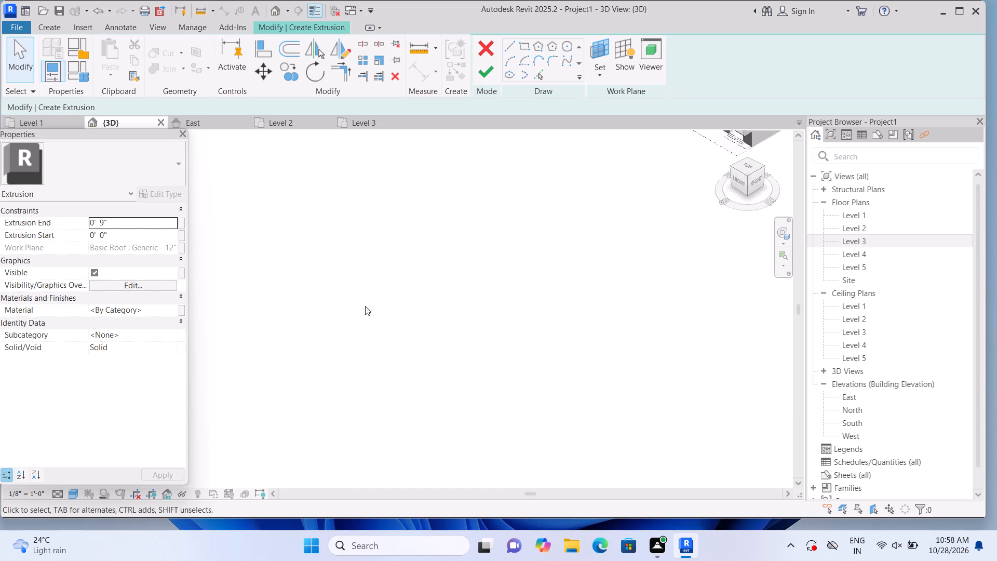
scroll(301, 351, up, 8)
scroll(288, 391, up, 2)
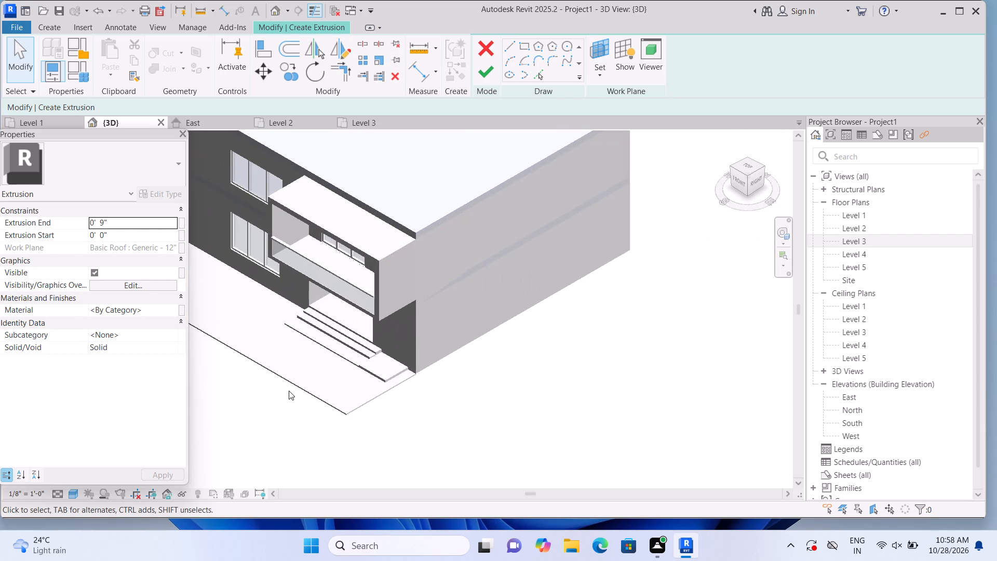
scroll(319, 430, up, 1)
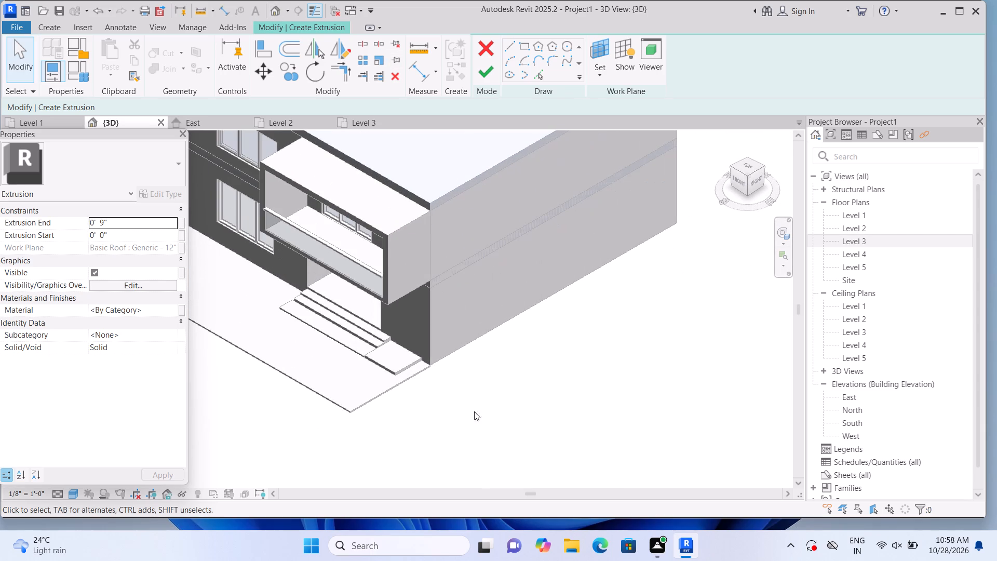
middle_drag(560, 436, 675, 472)
scroll(667, 431, down, 1)
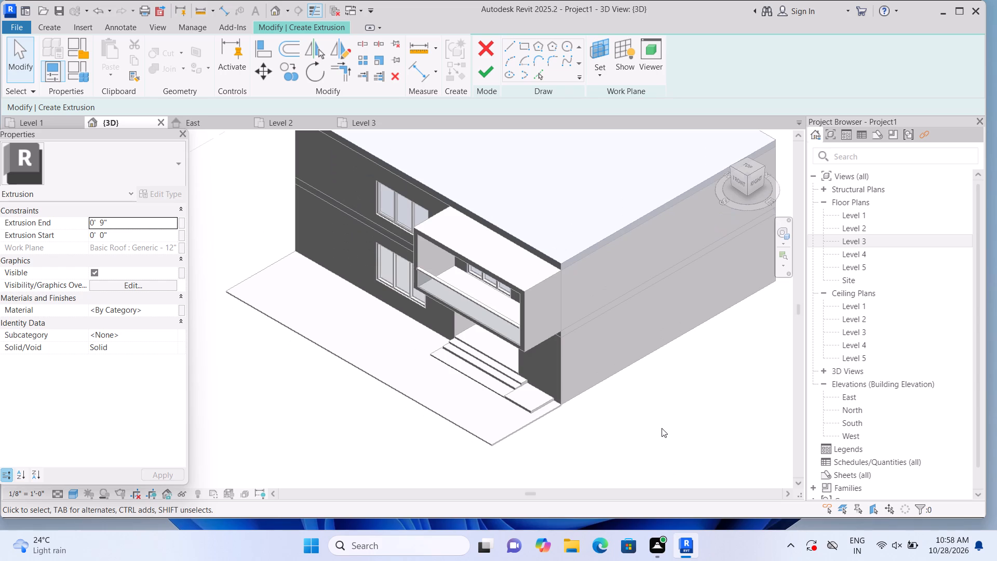
shift+middle_drag(657, 426, 687, 316)
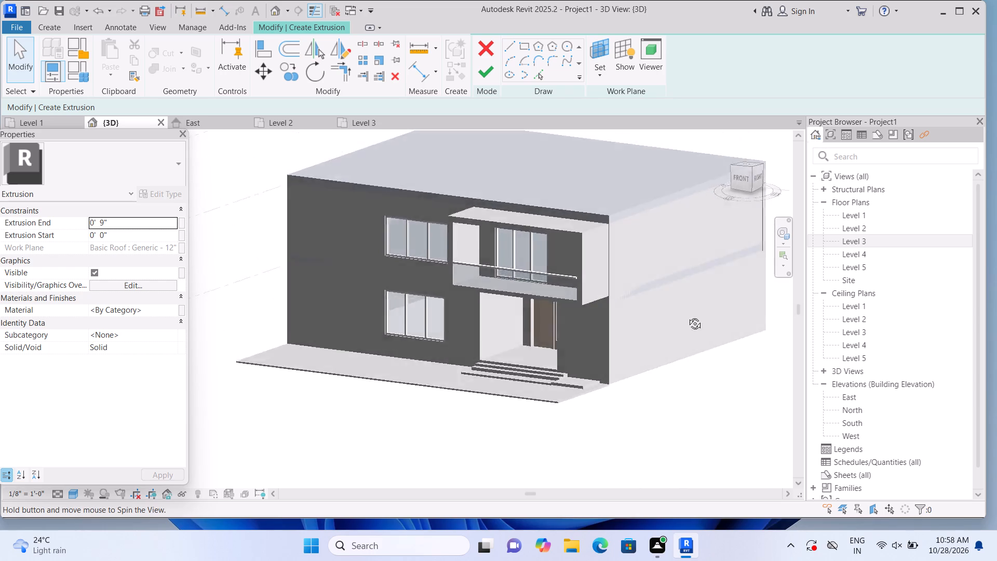
shift+middle_drag(687, 316, 698, 279)
scroll(605, 268, up, 3)
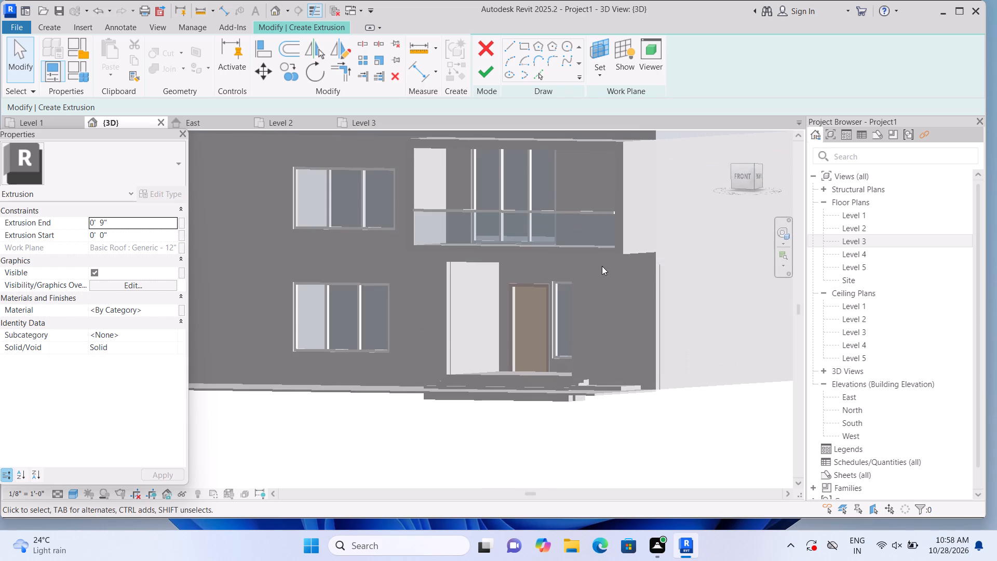
scroll(441, 253, up, 1)
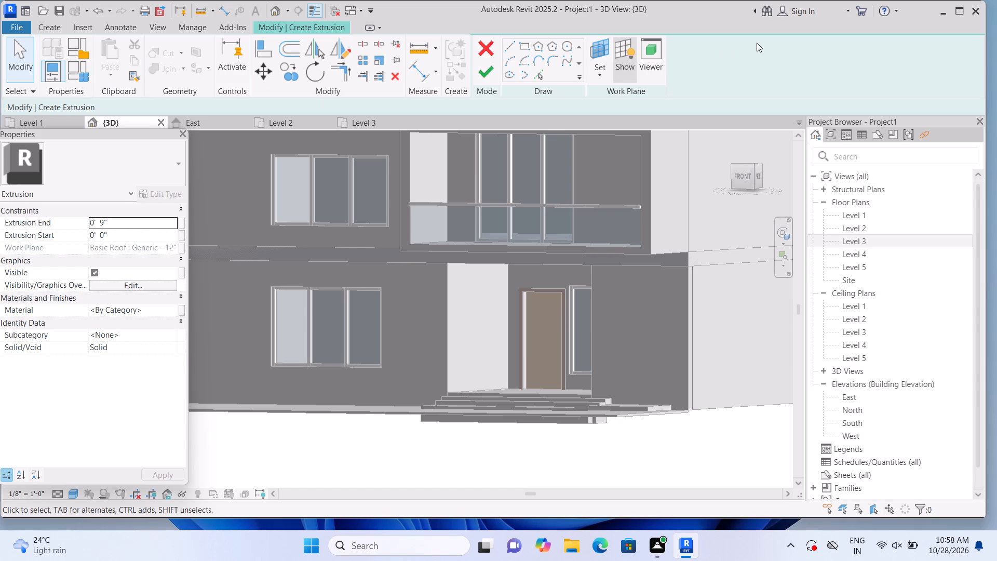
click(599, 76)
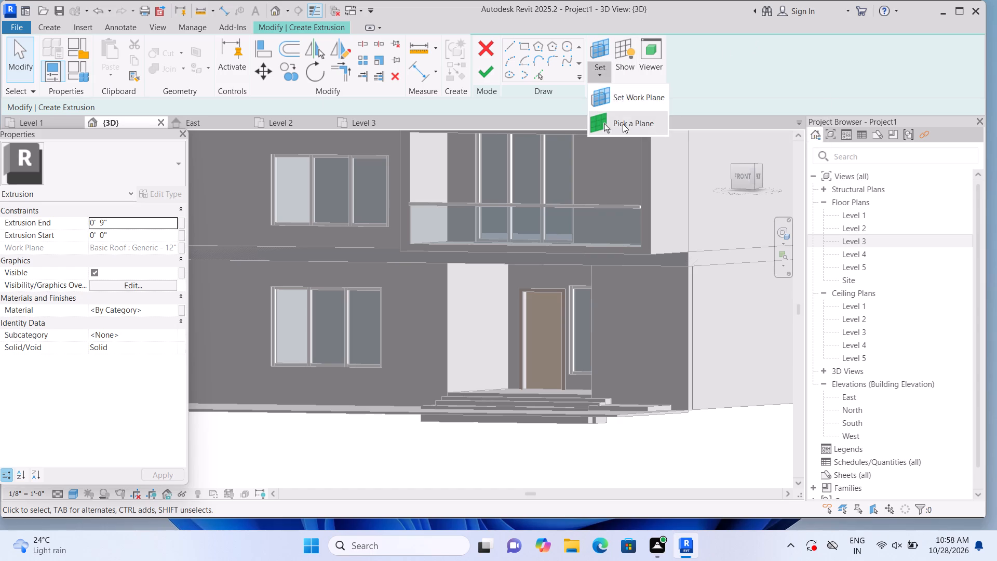
click(623, 124)
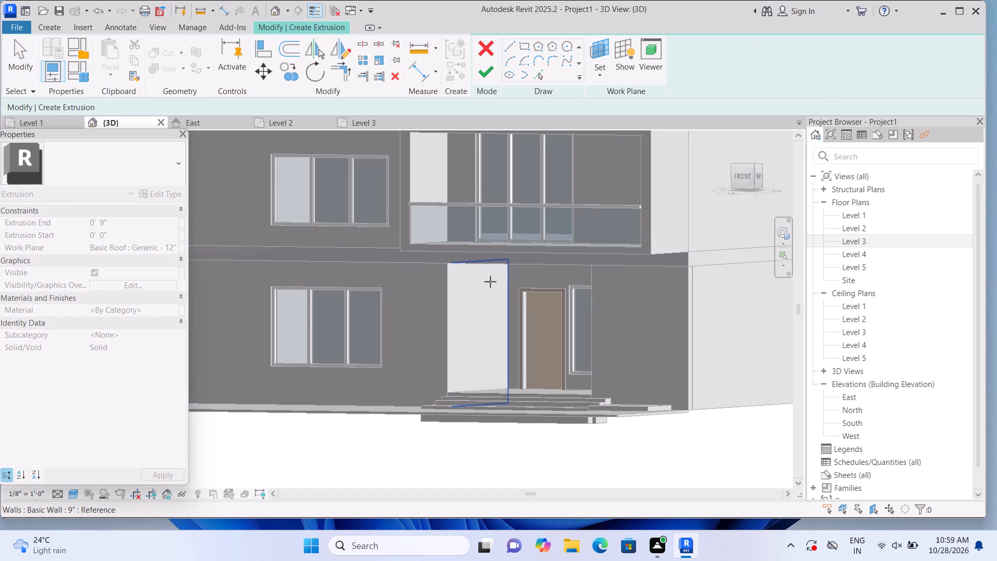
click(685, 260)
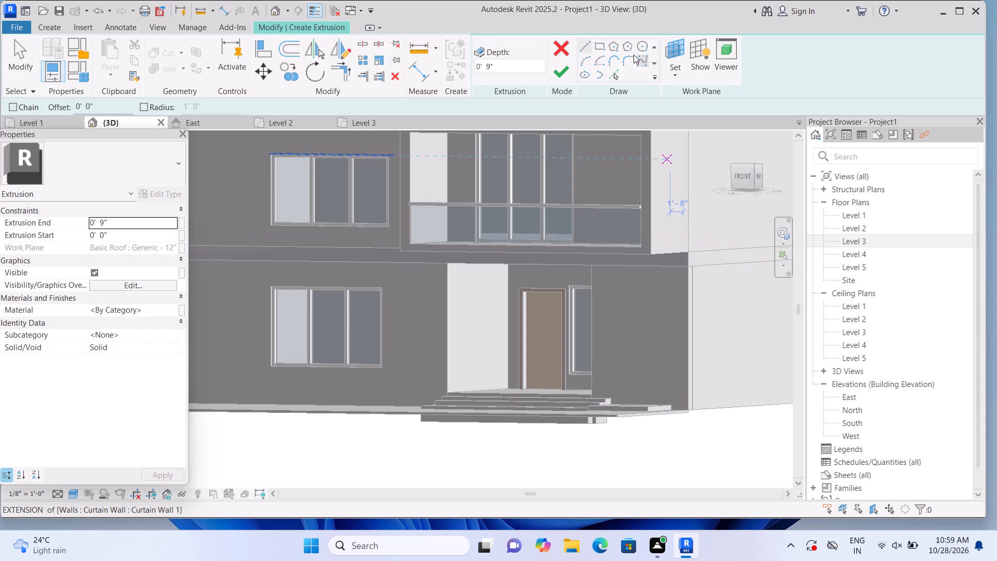
Extrude a rectangle about 19' 11" long and 8" high, directly under the slab band above the entrance, to a 9" depth.
click(603, 45)
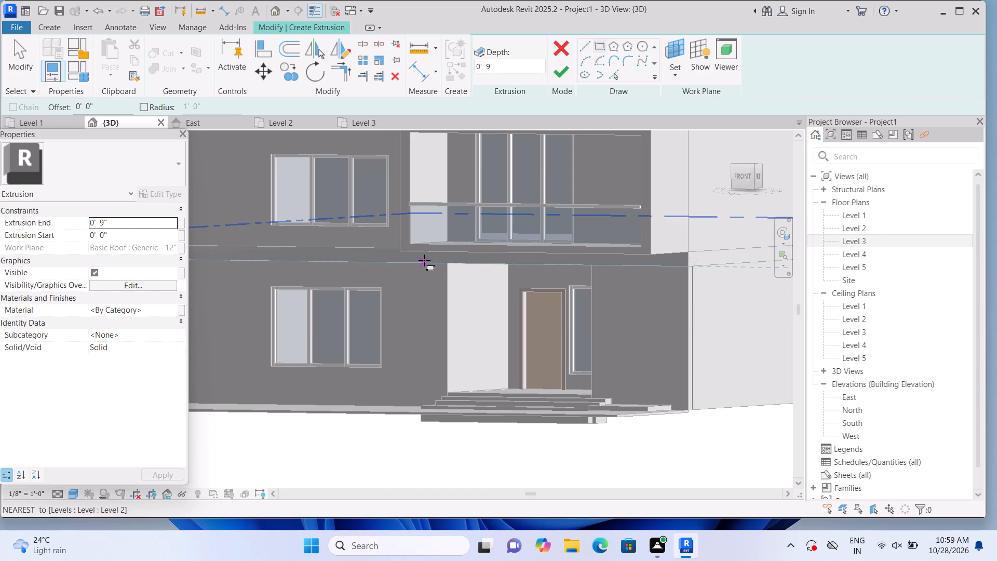
click(427, 261)
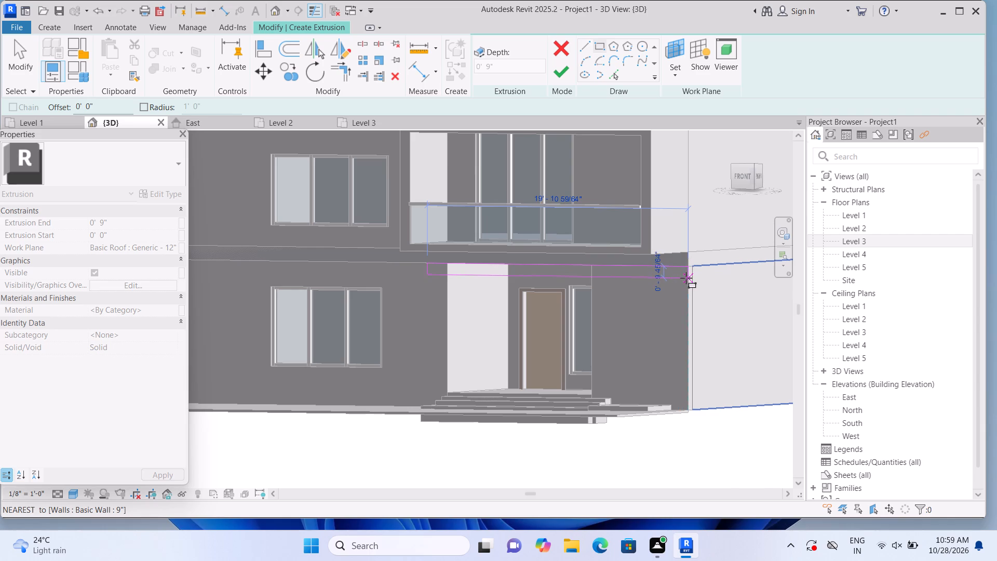
click(685, 276)
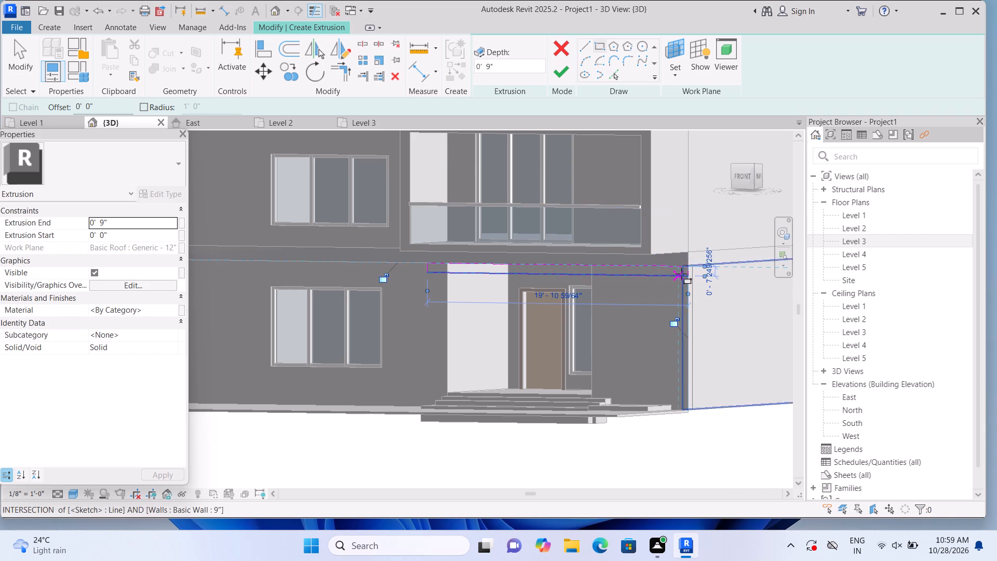
click(555, 71)
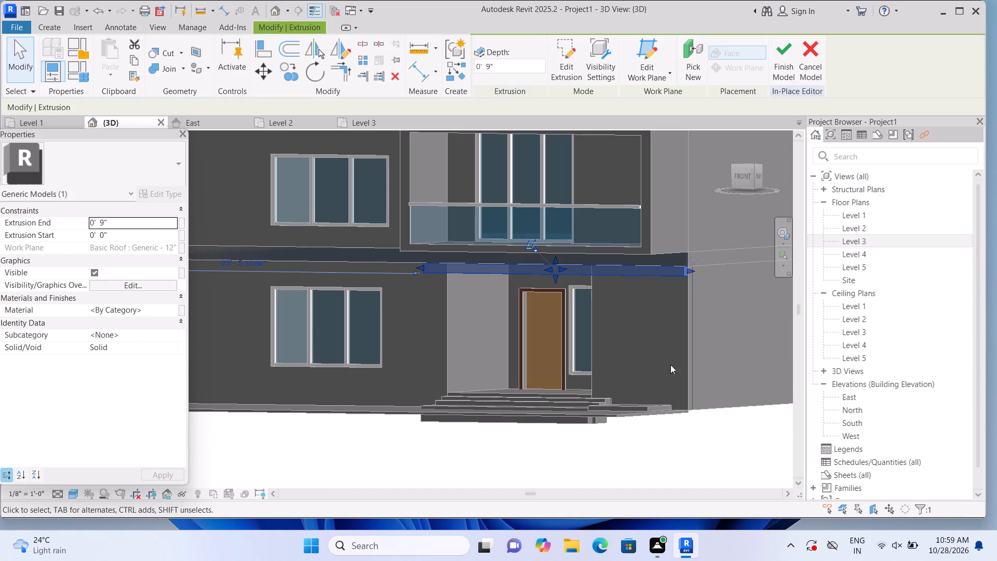
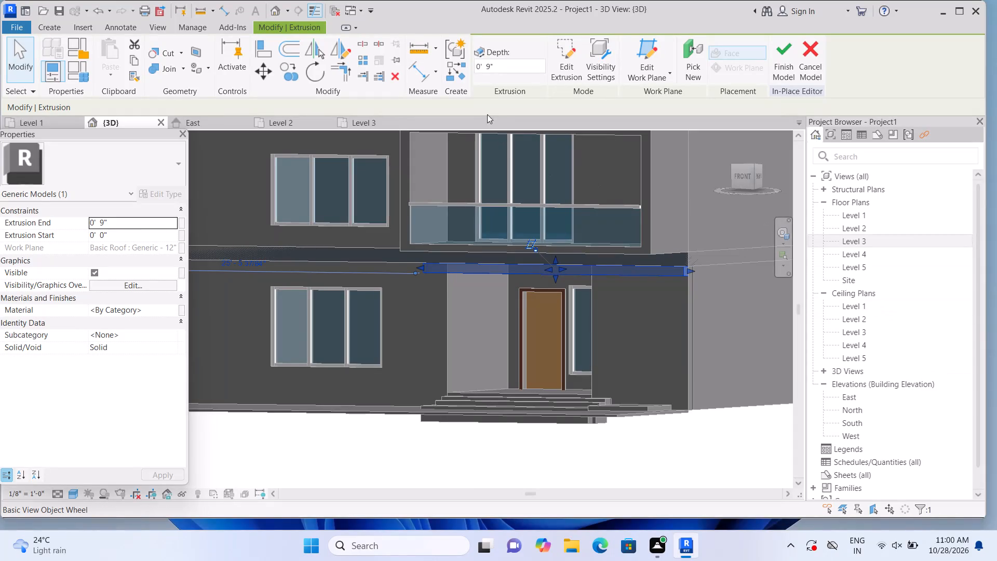
Check the extruded band above the entrance from several angles and finish the in-place model.
click(280, 11)
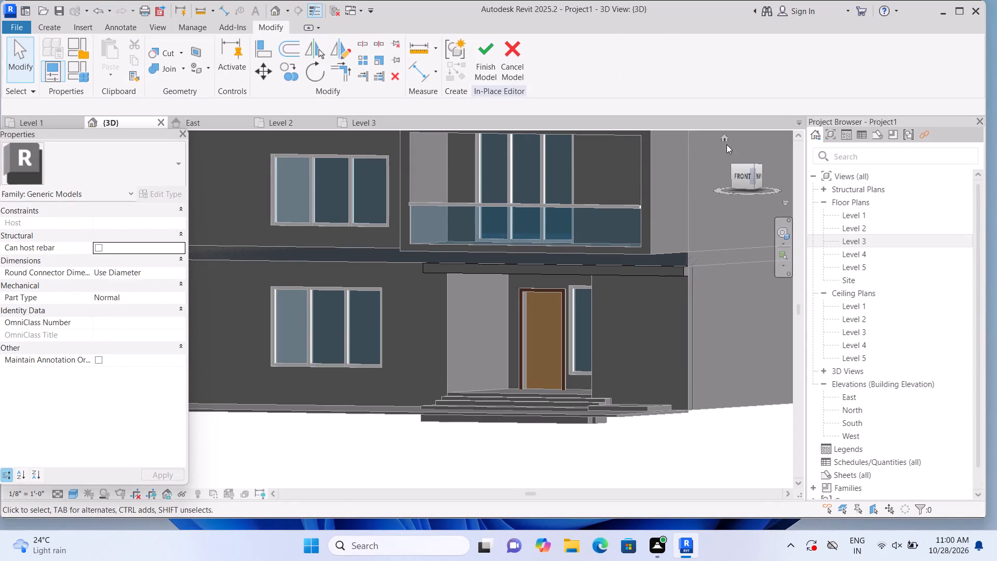
click(724, 137)
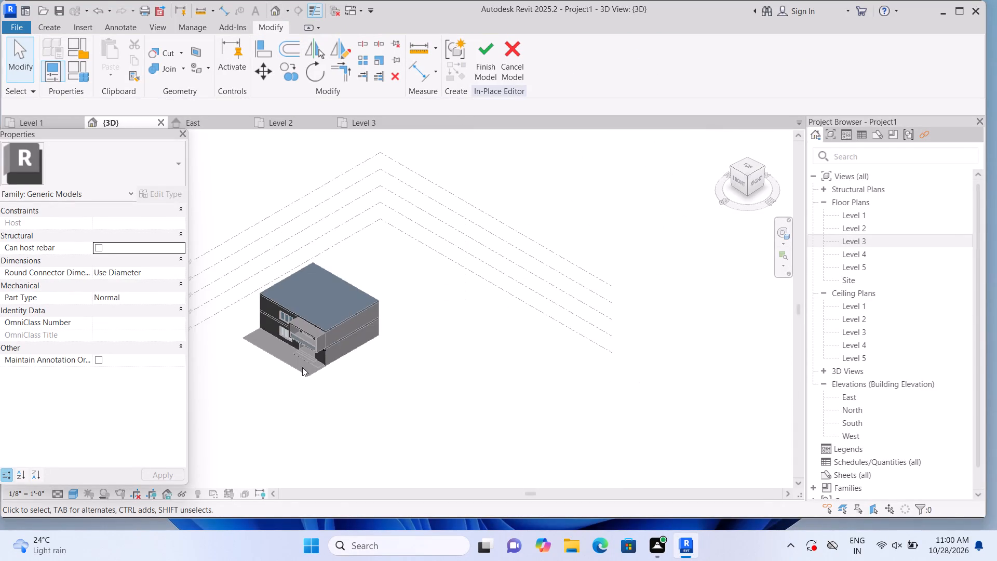
scroll(295, 366, up, 9)
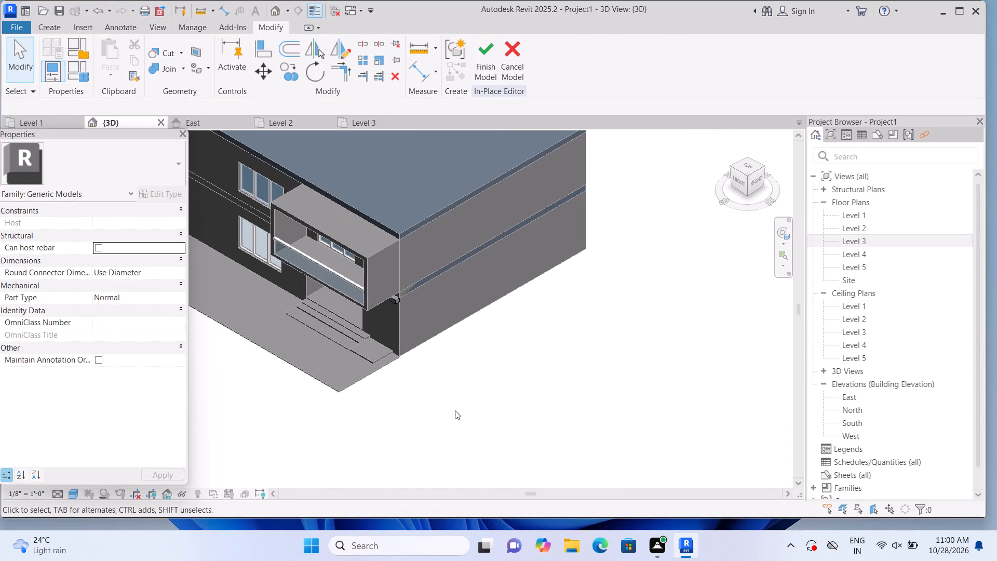
shift+middle_drag(455, 414, 533, 287)
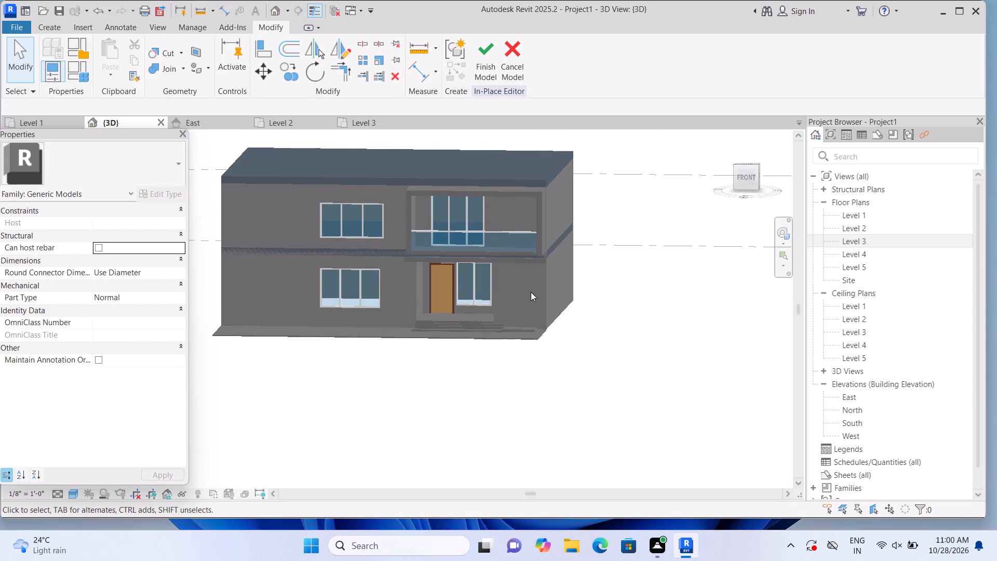
scroll(543, 284, up, 1)
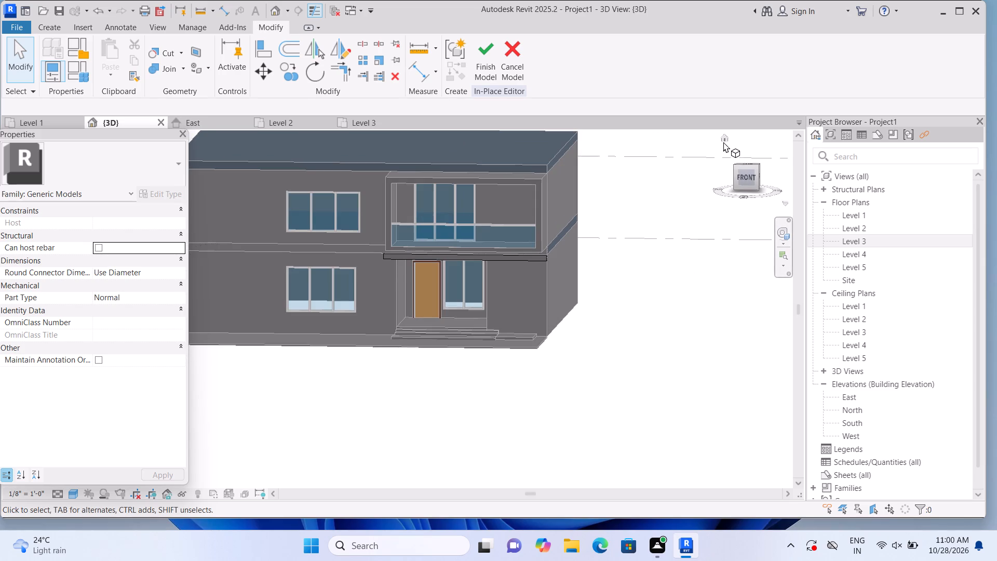
click(724, 138)
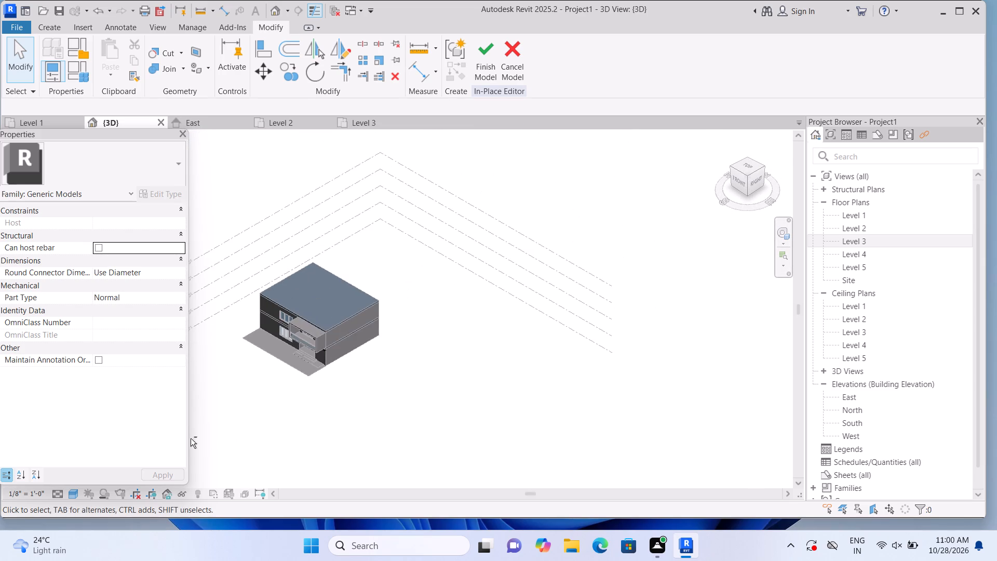
shift+middle_drag(194, 438, 380, 382)
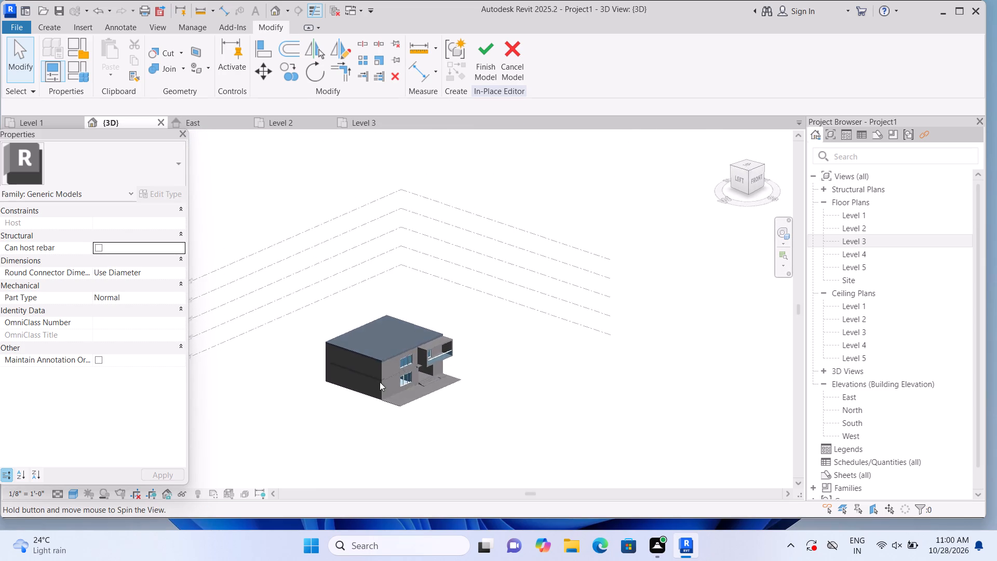
scroll(428, 343, up, 7)
scroll(466, 432, up, 1)
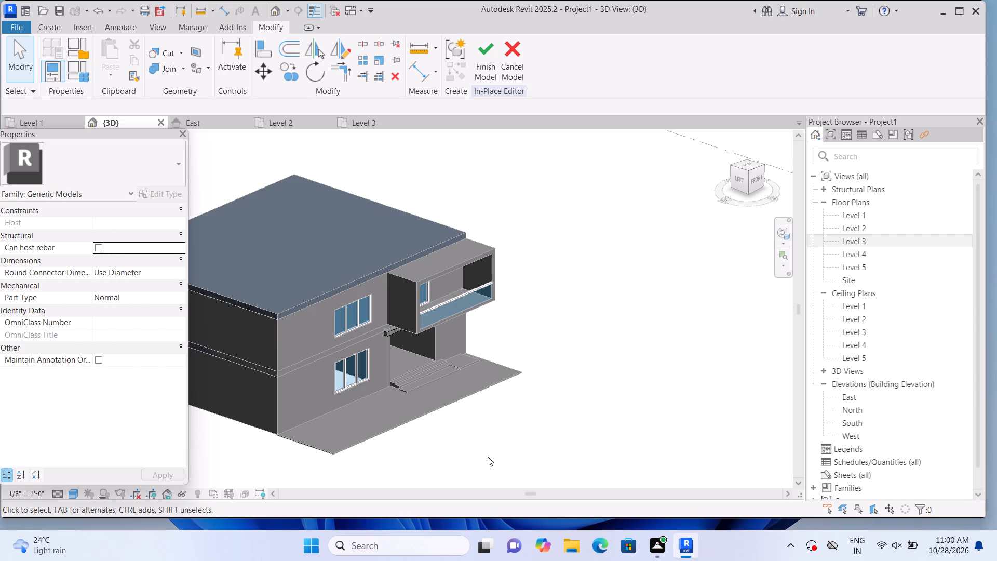
shift+middle_drag(491, 452, 495, 451)
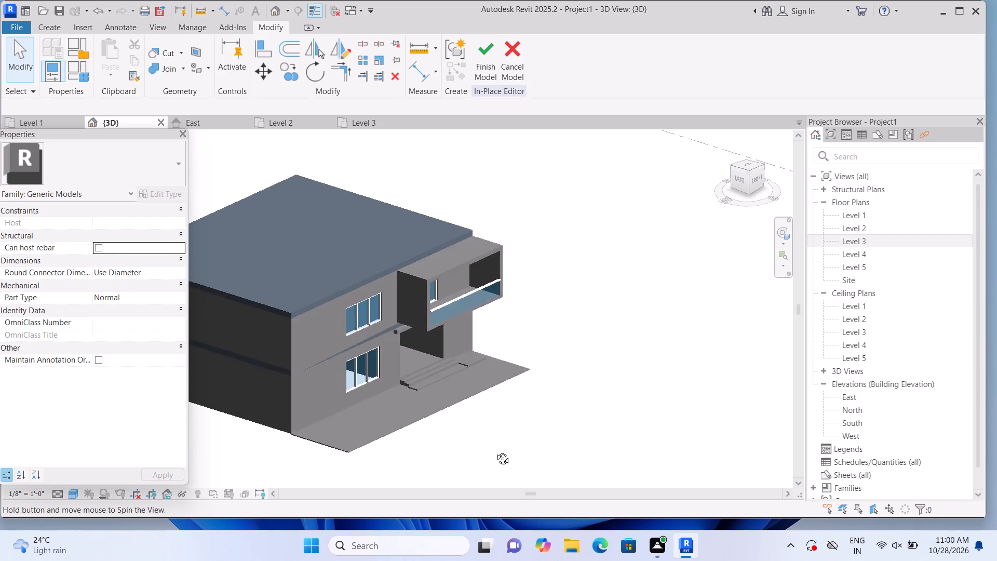
shift+middle_drag(495, 451, 493, 416)
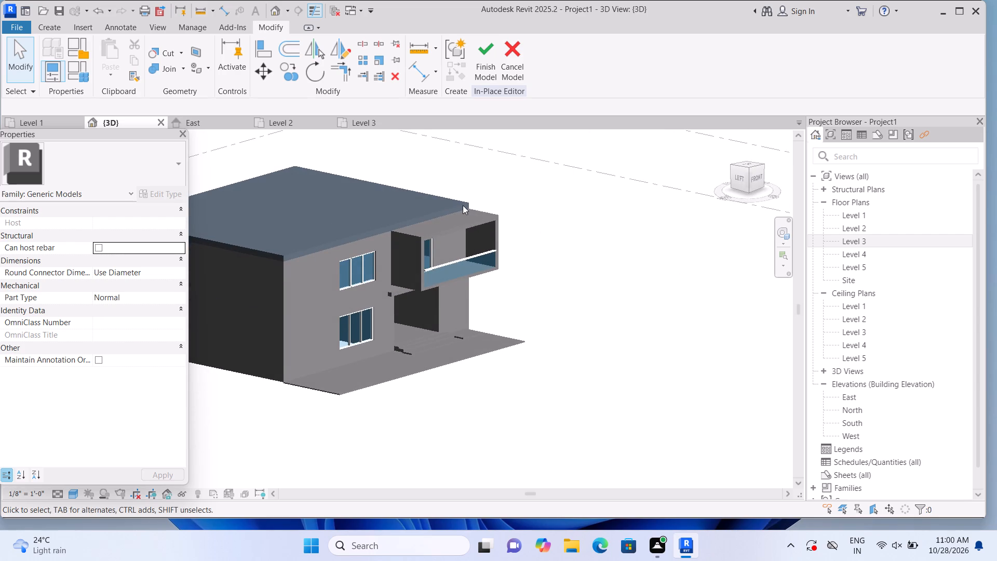
click(482, 68)
Delete the curtain wall that forms the glass railing of the upper-floor balcony frame.
scroll(509, 204, up, 1)
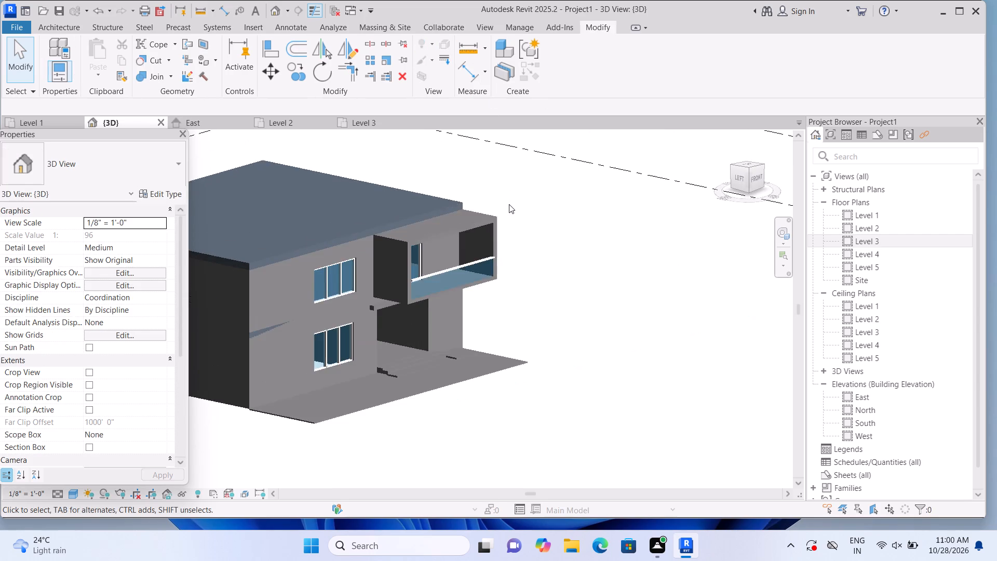
scroll(478, 228, up, 1)
click(467, 282)
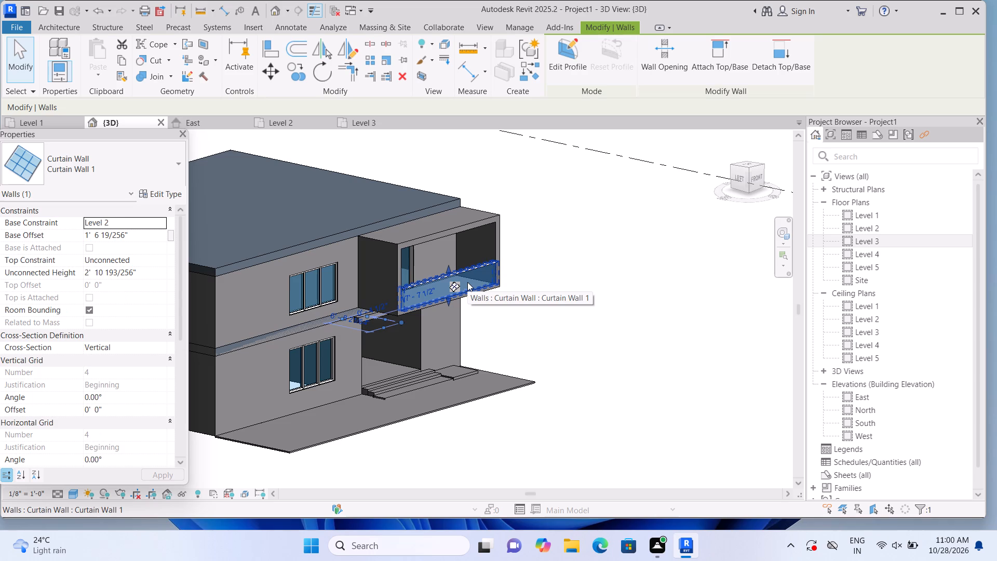
key(Delete)
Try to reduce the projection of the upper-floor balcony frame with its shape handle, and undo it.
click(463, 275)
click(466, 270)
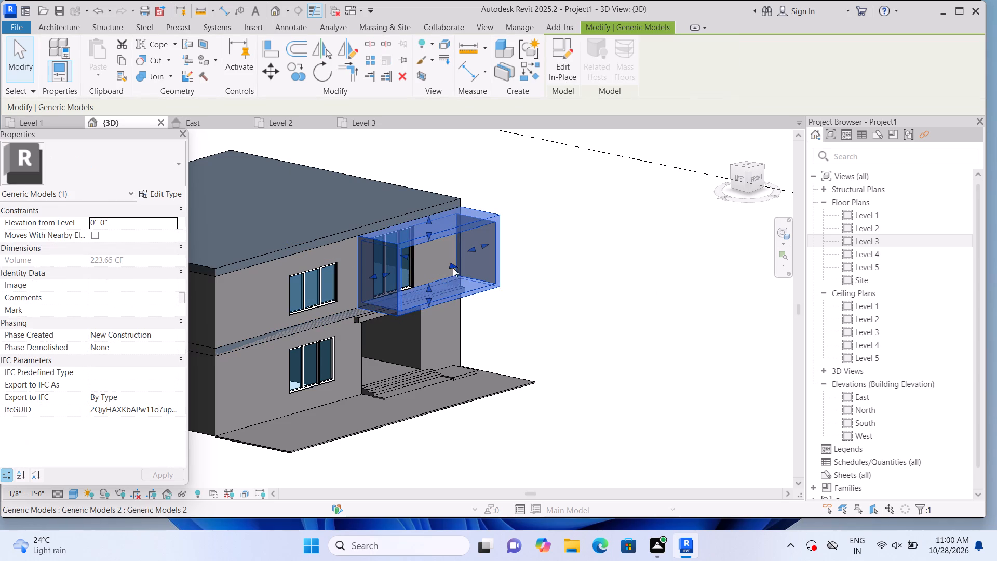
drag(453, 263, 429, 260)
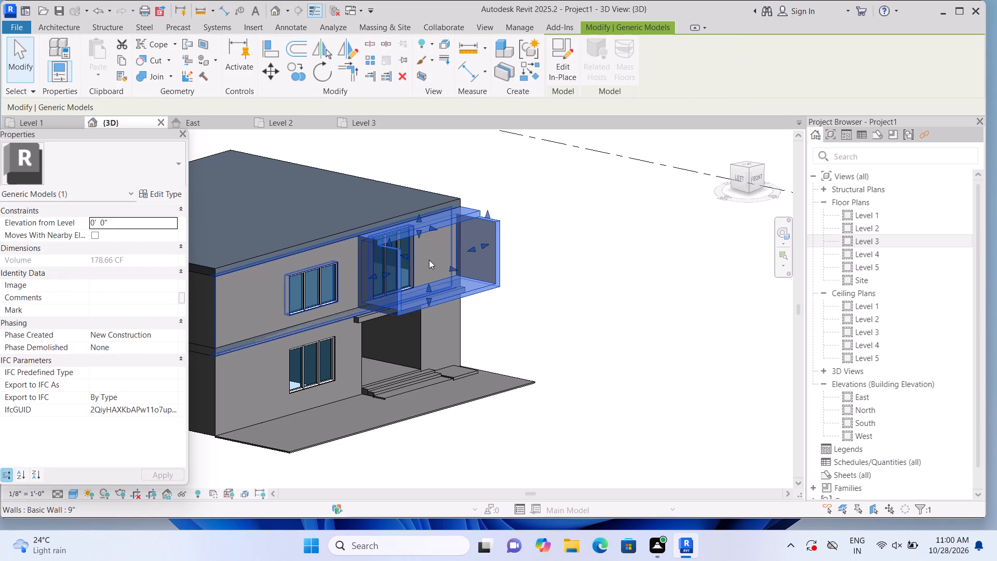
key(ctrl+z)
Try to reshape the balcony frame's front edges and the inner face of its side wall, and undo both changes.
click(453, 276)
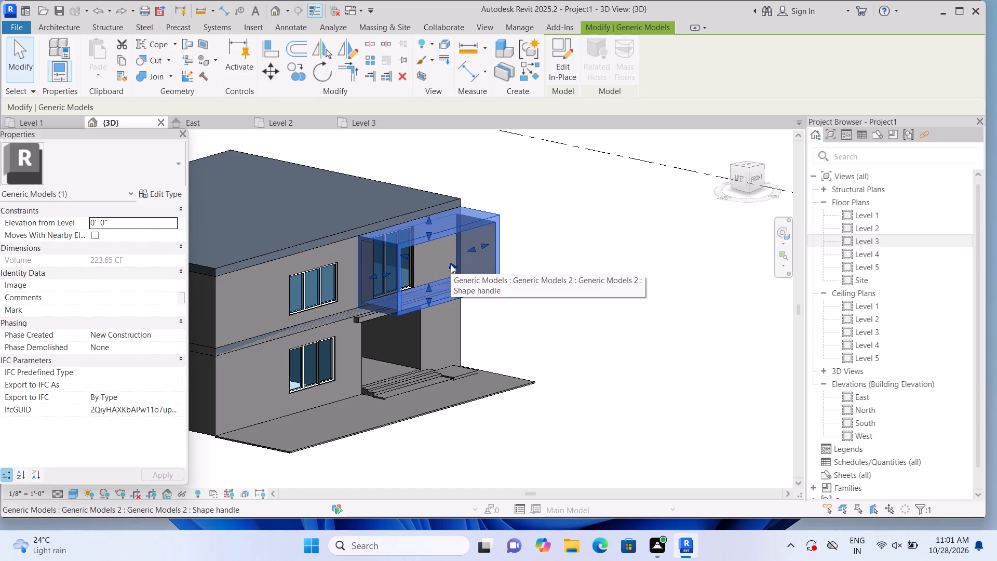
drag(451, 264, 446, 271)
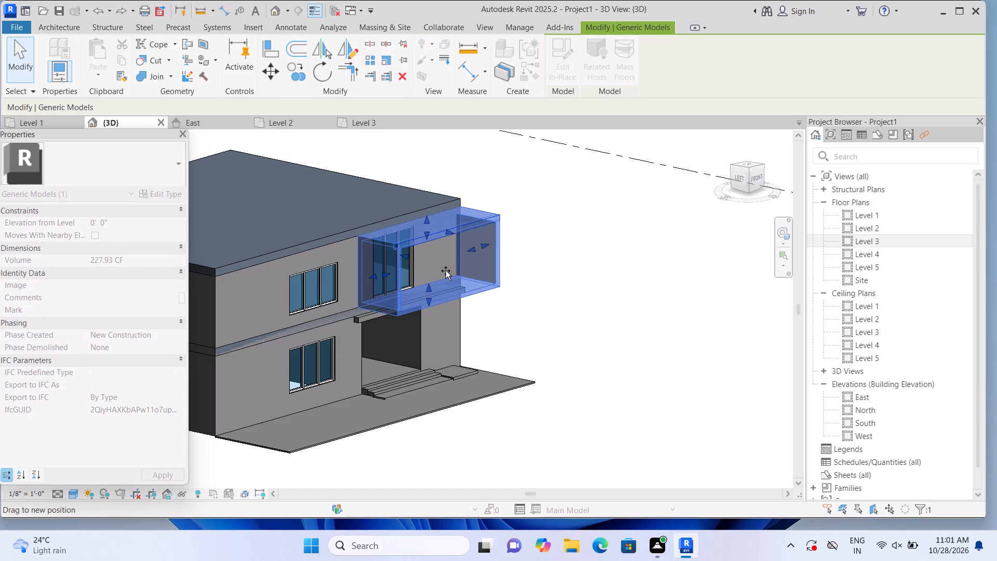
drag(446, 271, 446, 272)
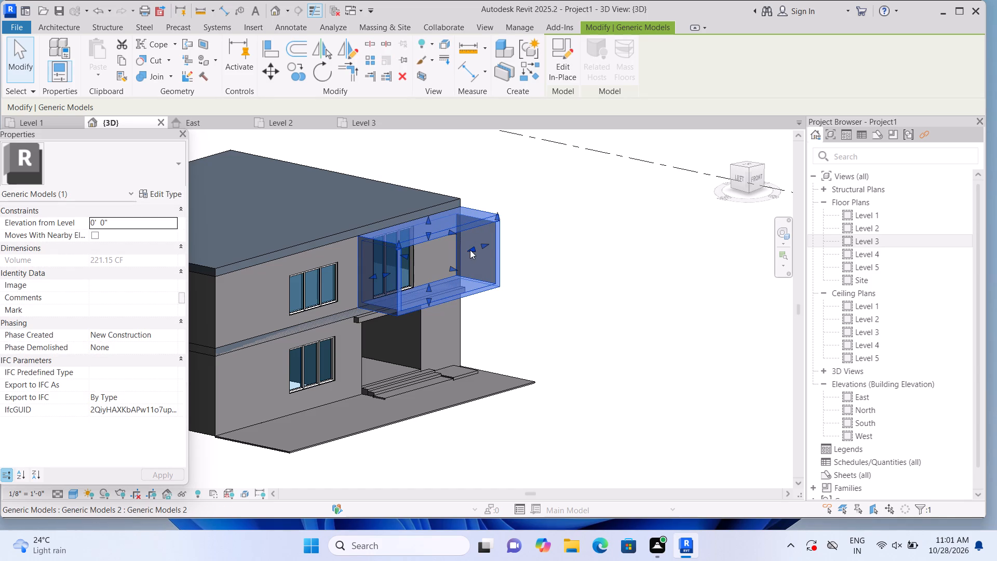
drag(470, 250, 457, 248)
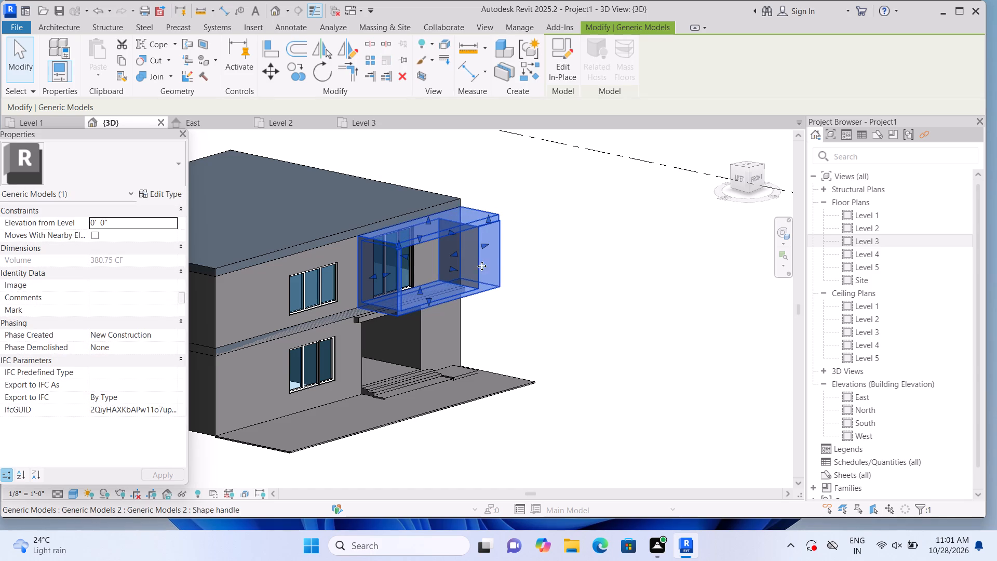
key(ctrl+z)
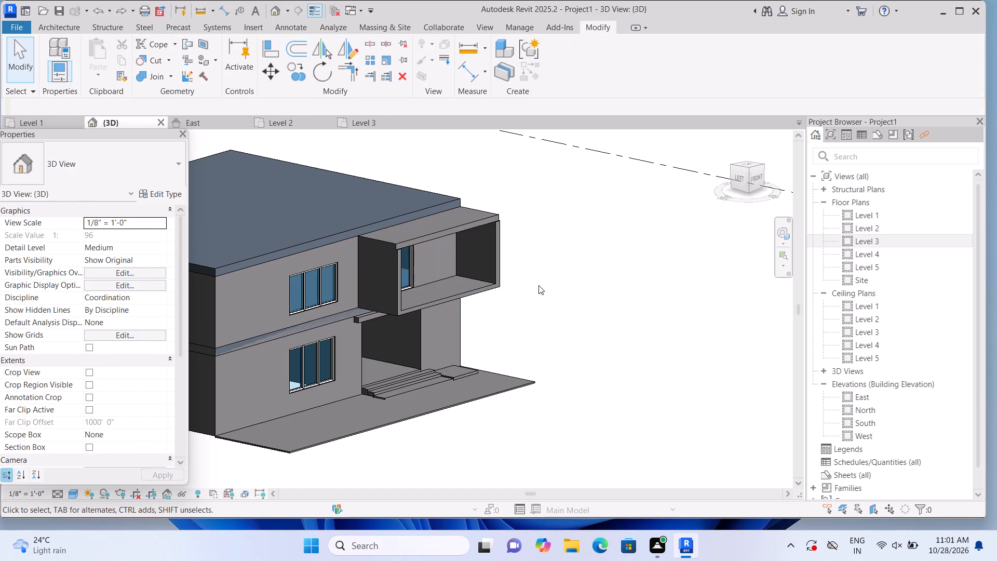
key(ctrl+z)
Pull the front edges of the balcony frame's two side walls back toward the house.
click(486, 243)
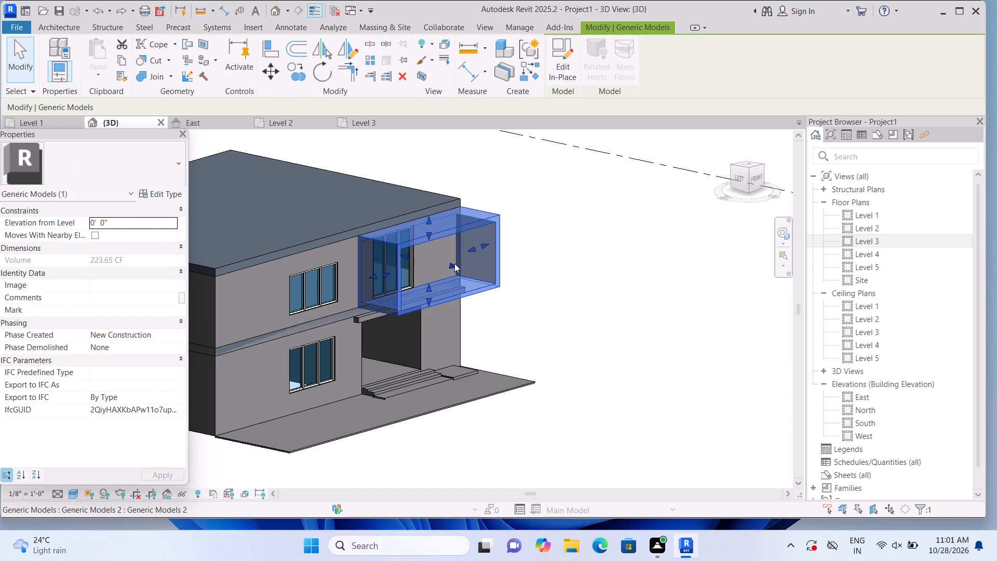
scroll(452, 265, up, 3)
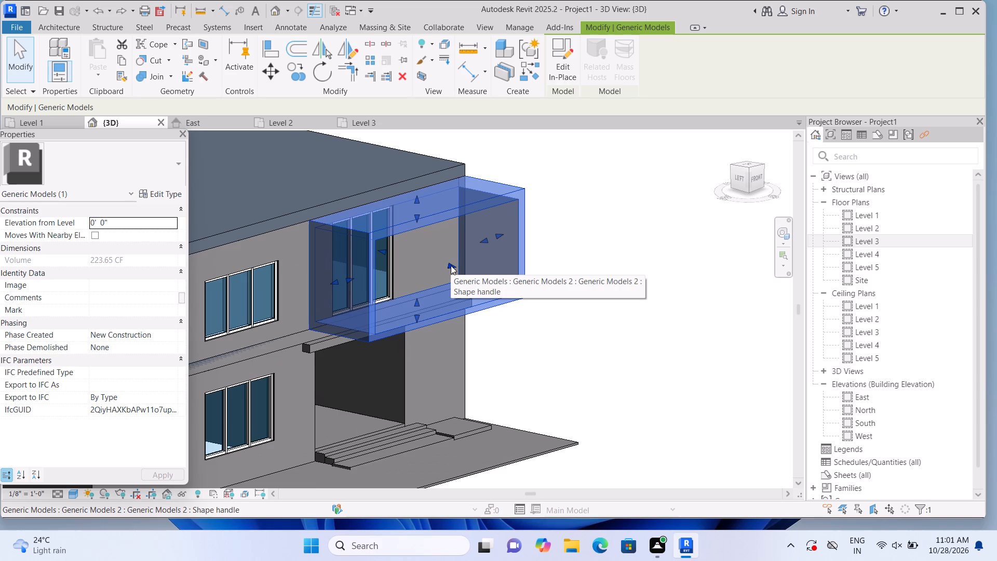
drag(451, 265, 444, 273)
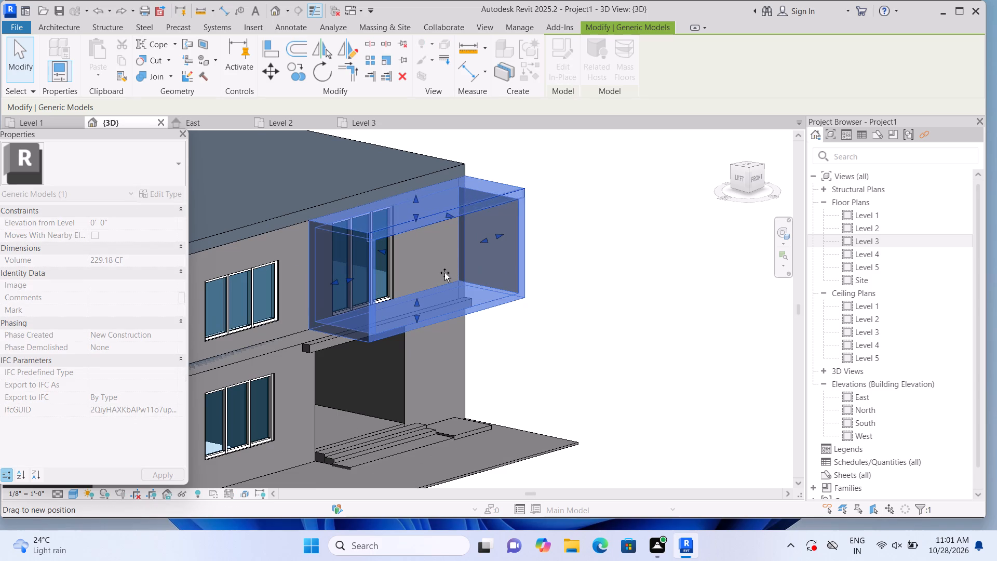
drag(444, 273, 446, 274)
click(552, 361)
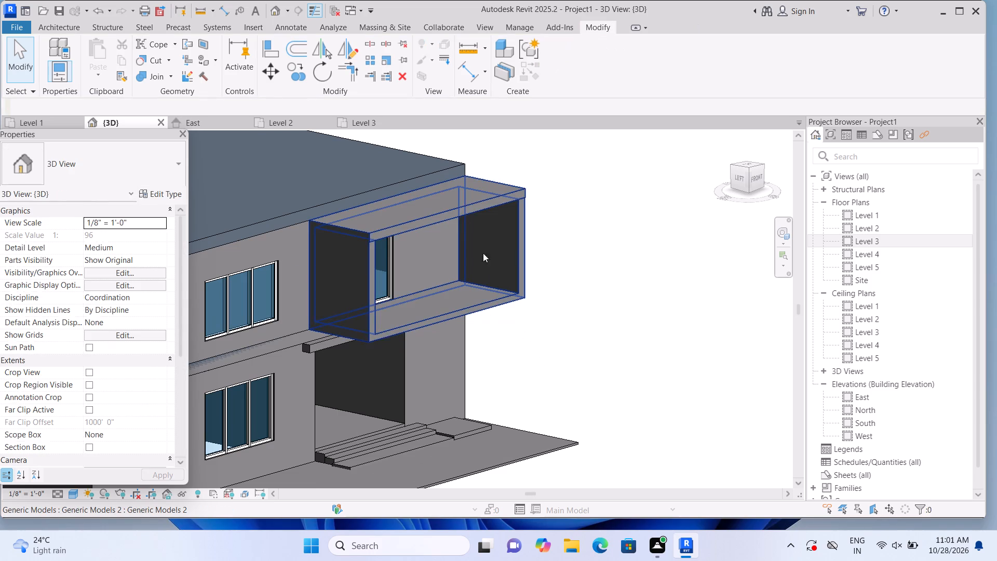
click(464, 232)
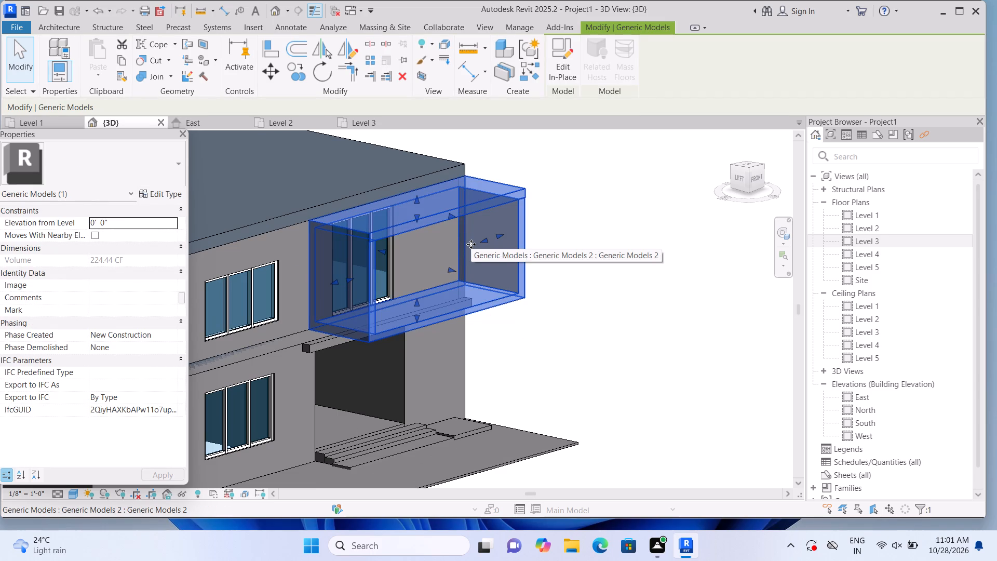
scroll(471, 246, up, 1)
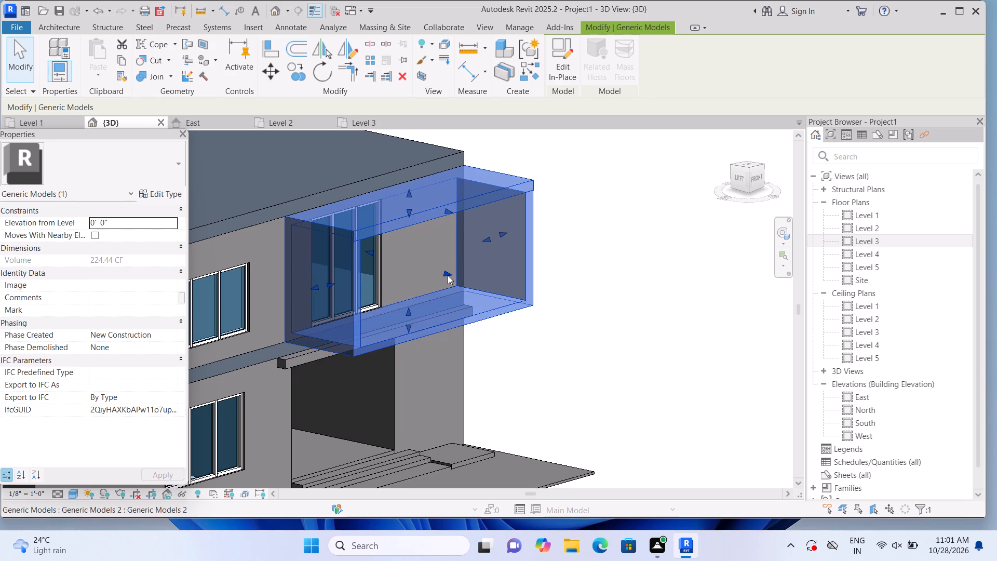
drag(446, 273, 430, 270)
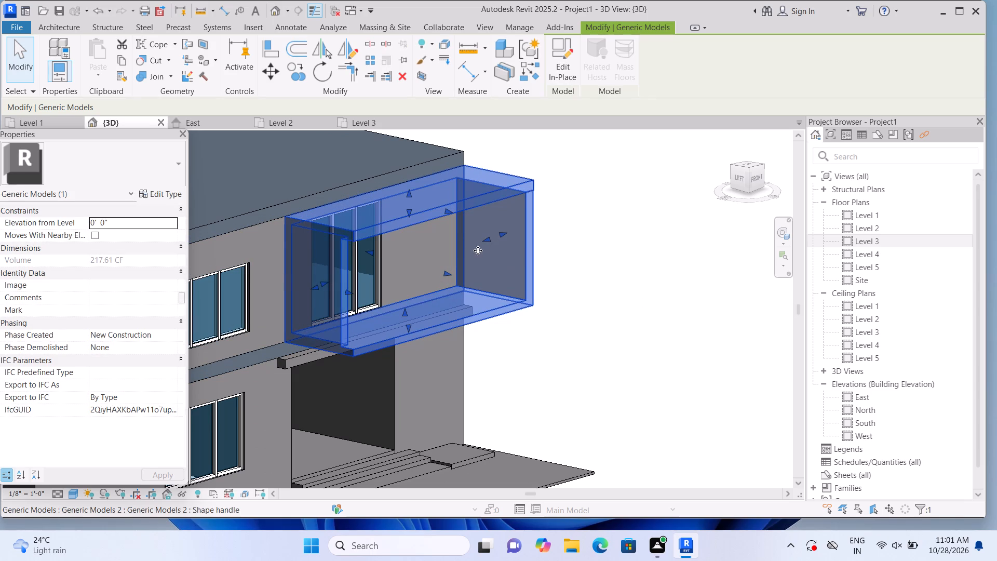
drag(447, 272, 432, 264)
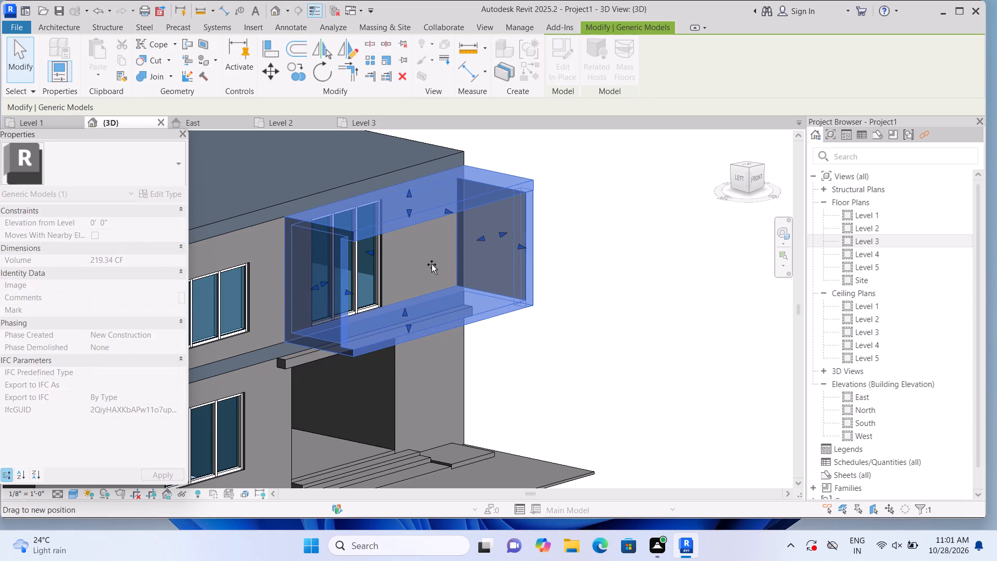
drag(432, 264, 422, 260)
click(596, 295)
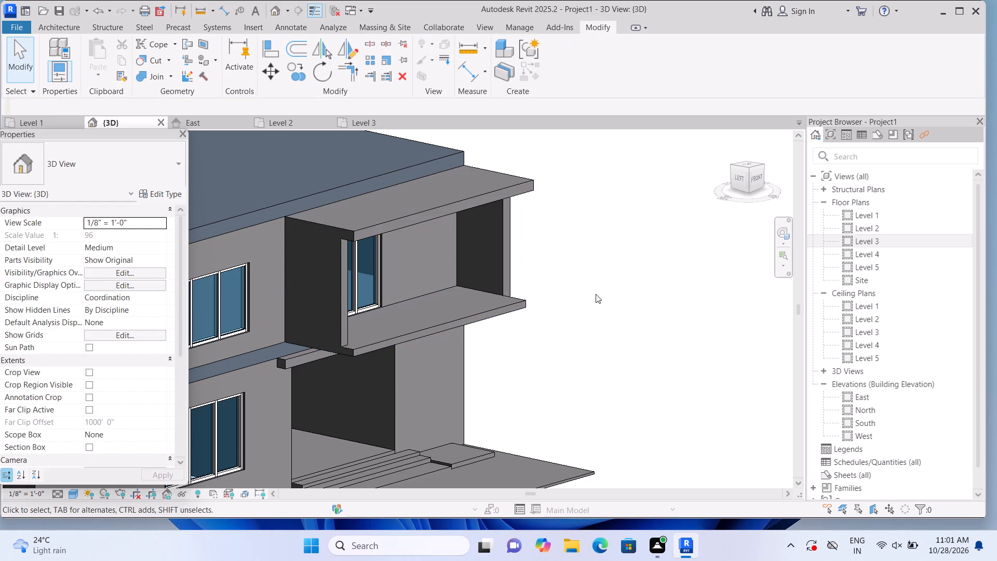
Pull the front edges of the balcony frame's top and bottom slabs back toward the house, close to the shortened side walls.
click(471, 198)
drag(447, 211, 425, 206)
click(562, 237)
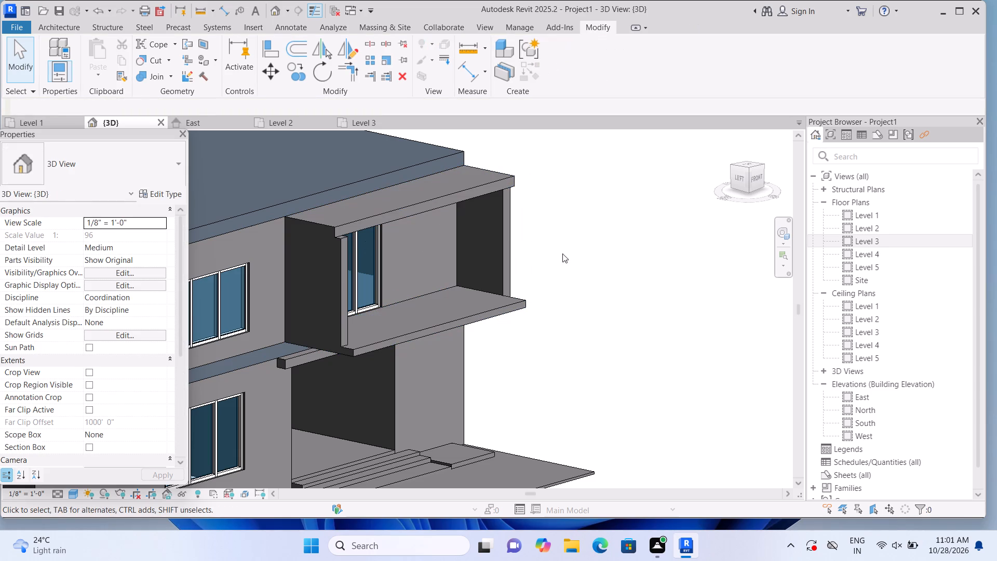
click(456, 312)
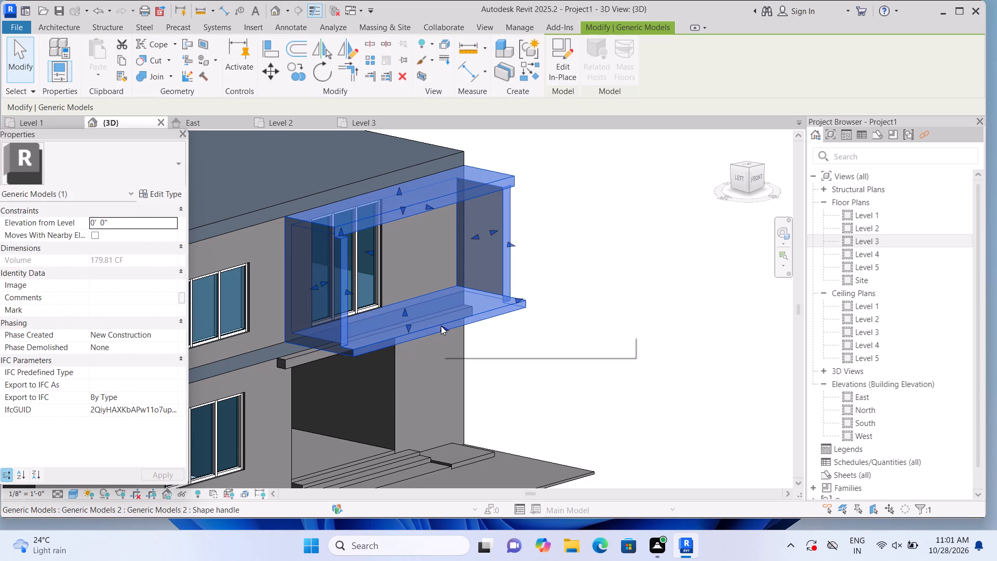
click(441, 326)
drag(444, 328, 421, 315)
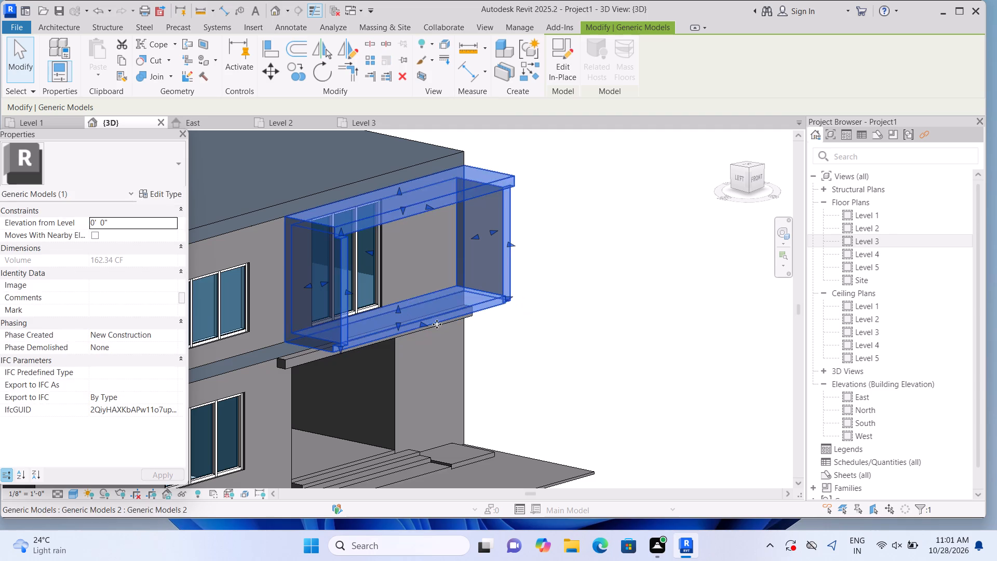
click(529, 338)
Pull the front edges of the balcony frame's bottom and top slabs back until they project only slightly from the facade.
scroll(529, 336, up, 1)
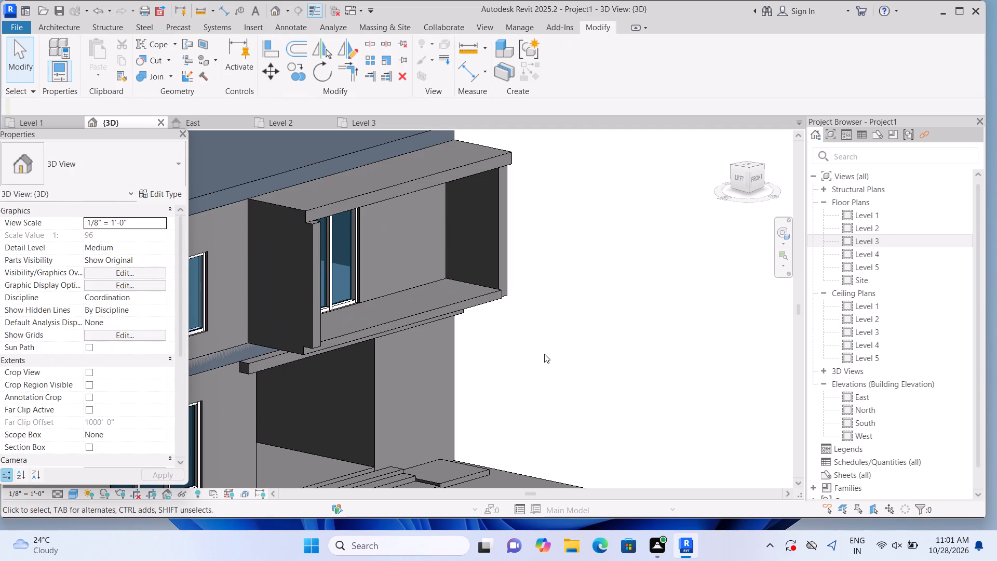
click(760, 183)
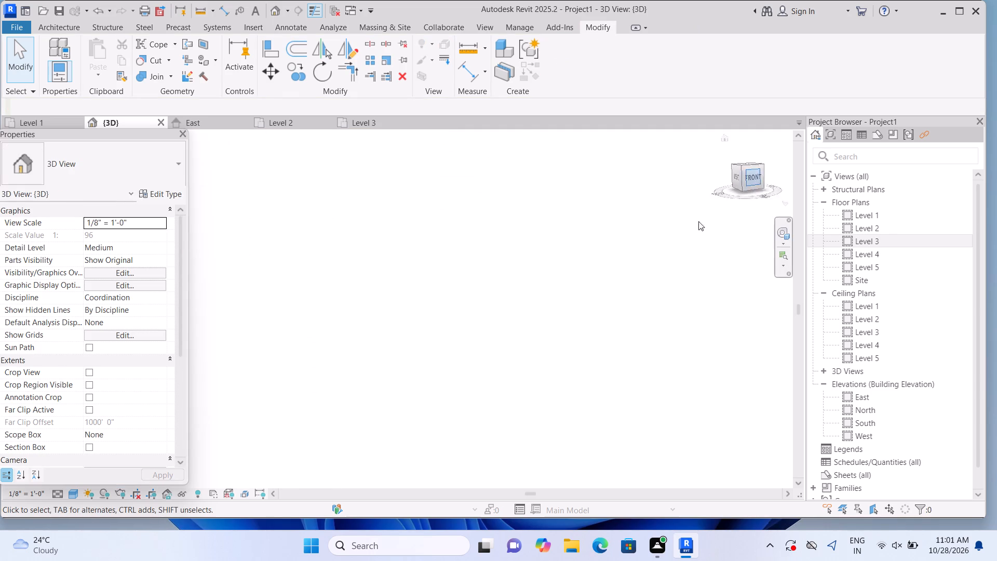
scroll(331, 340, up, 10)
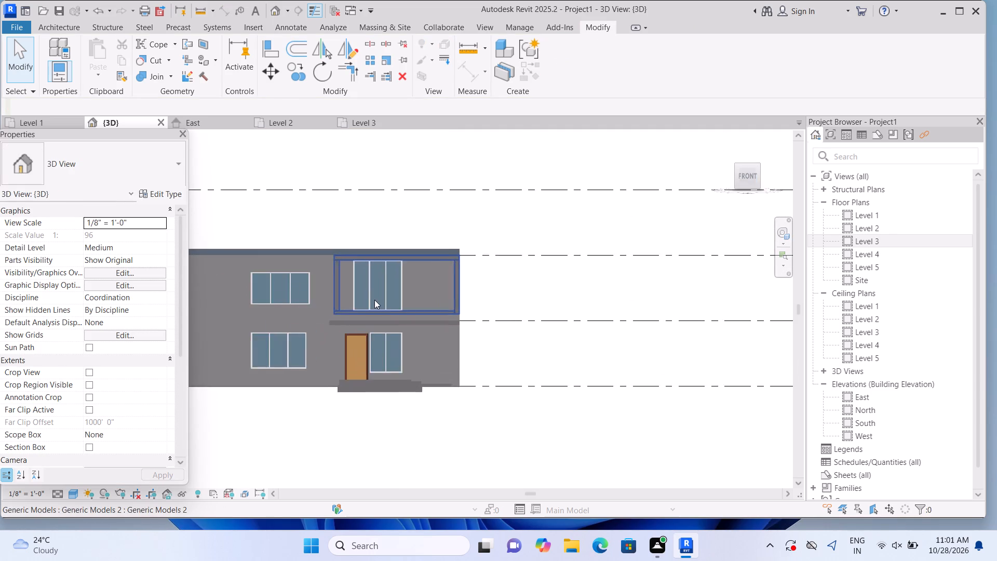
scroll(374, 300, up, 4)
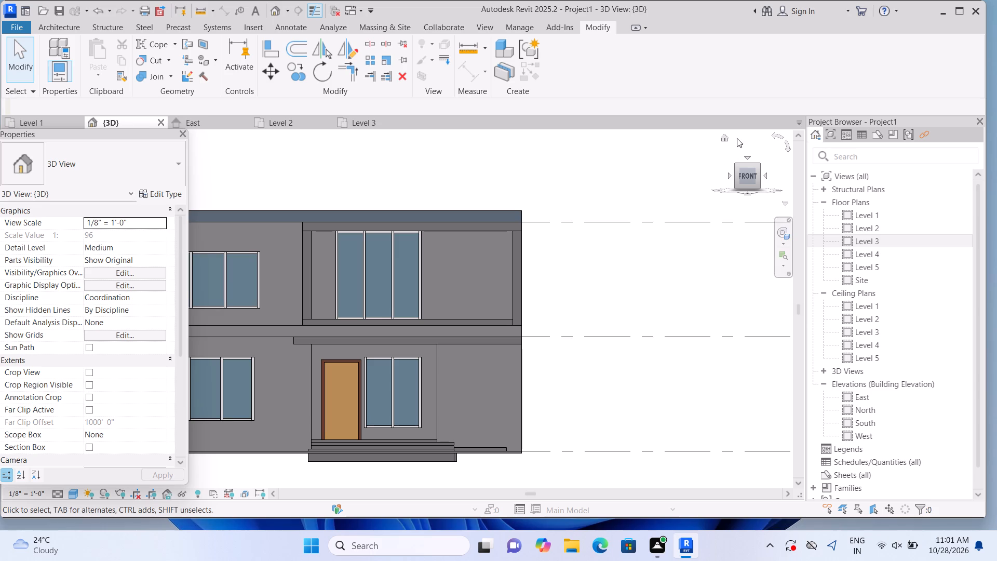
click(723, 140)
scroll(135, 397, up, 2)
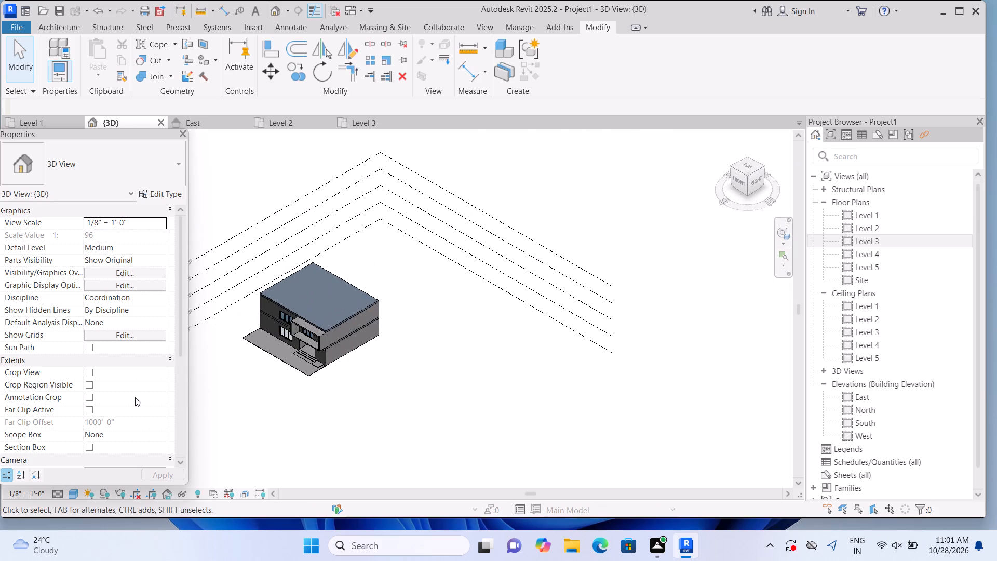
scroll(135, 397, up, 3)
scroll(315, 360, up, 12)
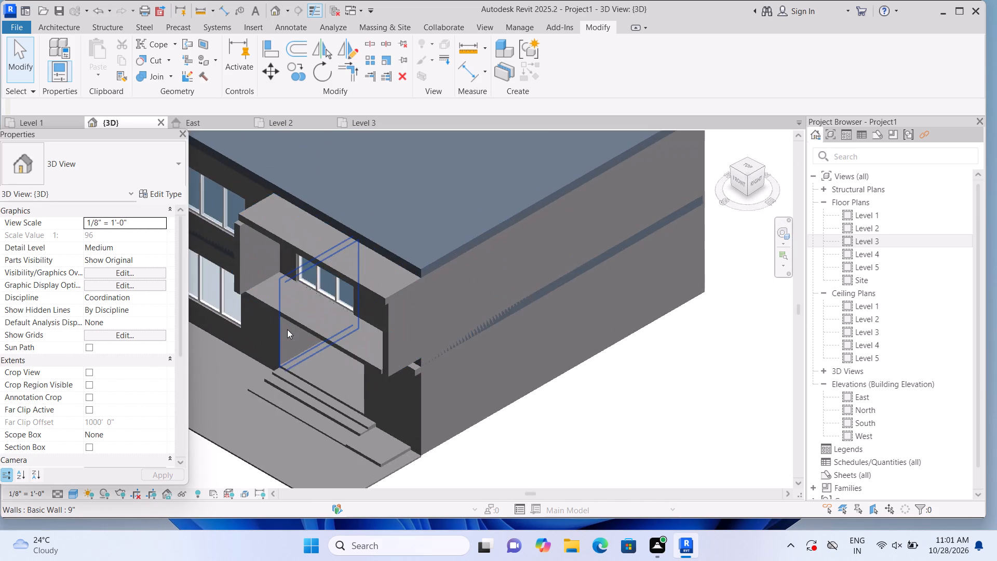
scroll(287, 329, up, 1)
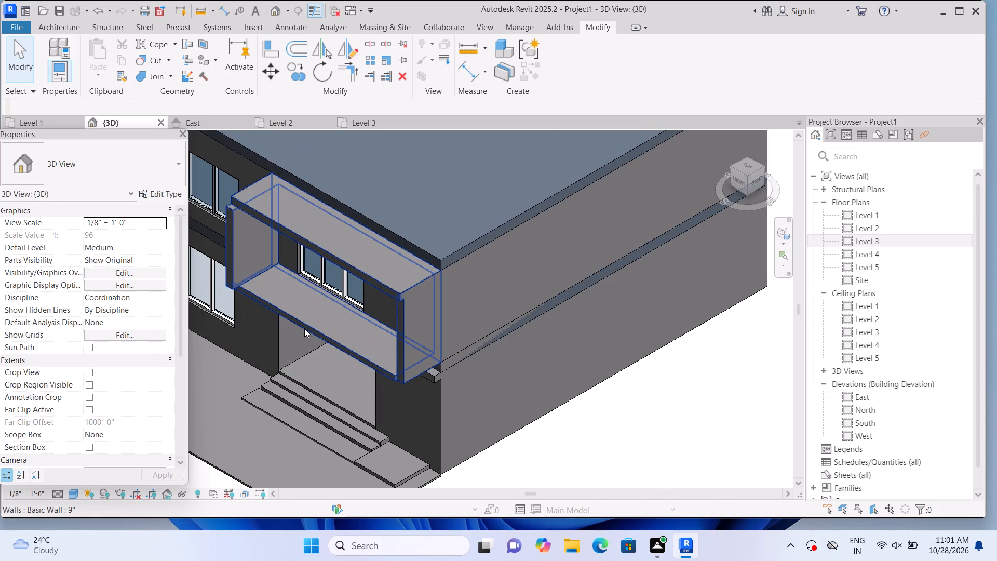
scroll(304, 328, up, 1)
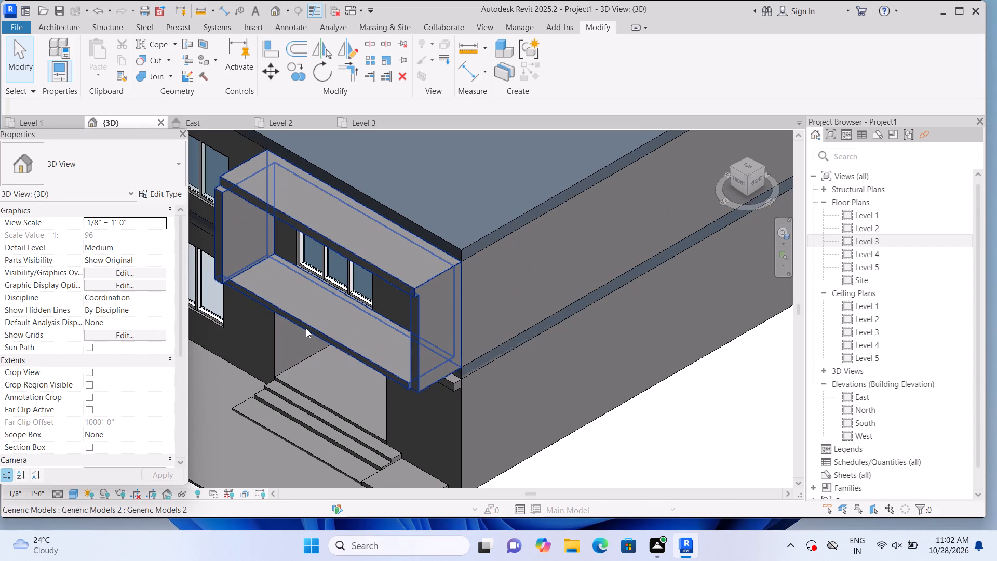
click(306, 328)
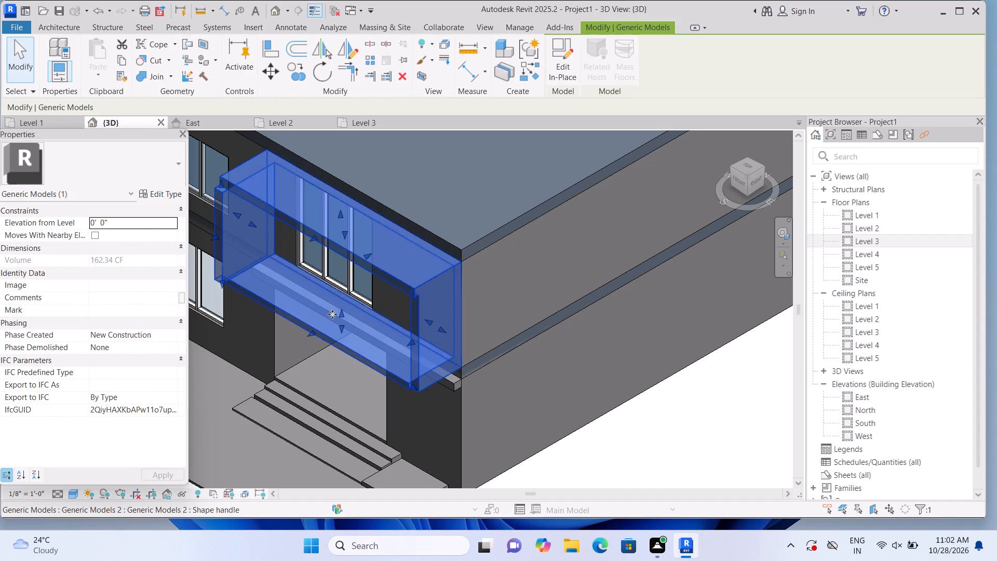
drag(309, 335, 354, 315)
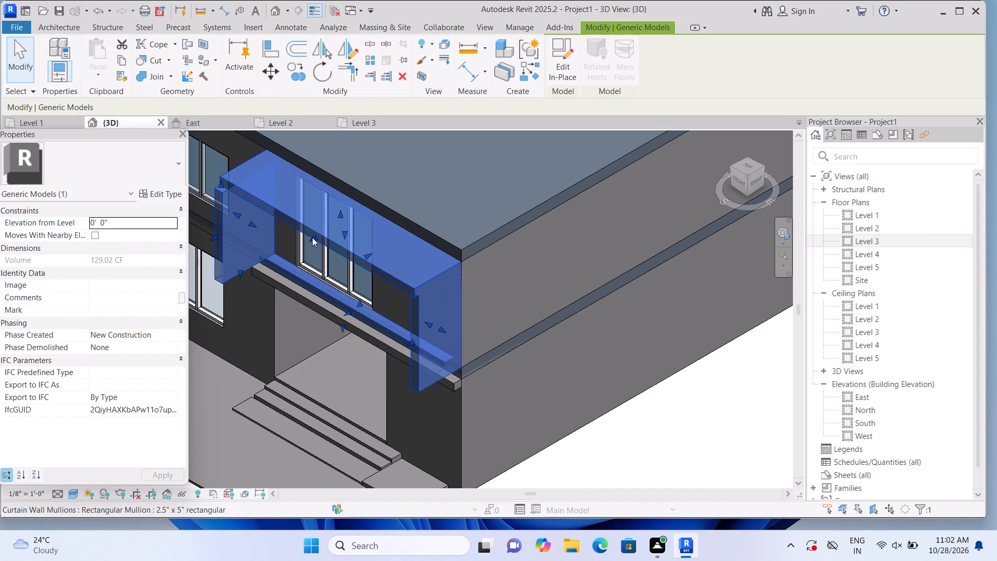
drag(312, 237, 357, 224)
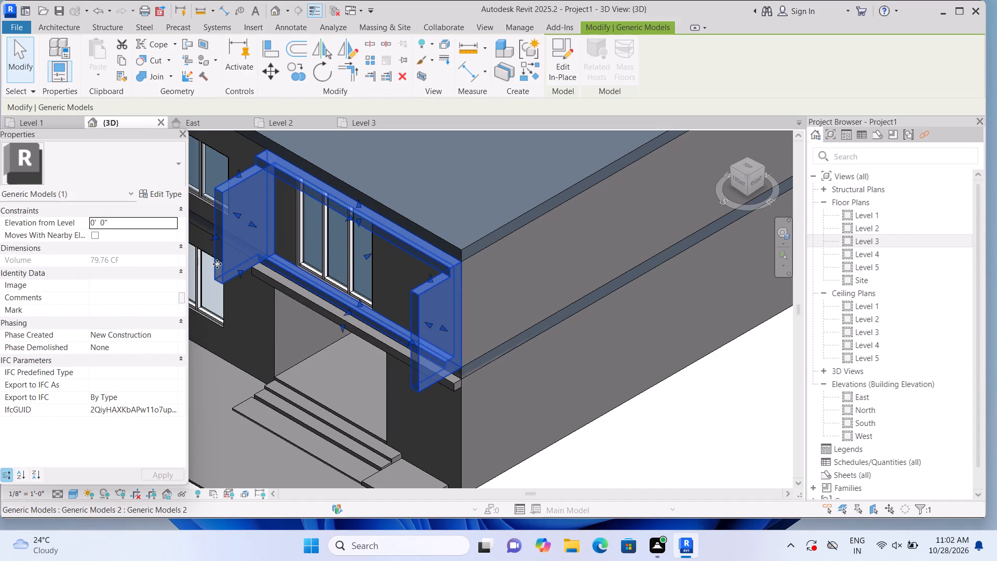
Pull the front edges of the balcony frame's two side walls back to match the shallow top and bottom slabs.
drag(215, 236, 271, 223)
drag(408, 340, 439, 328)
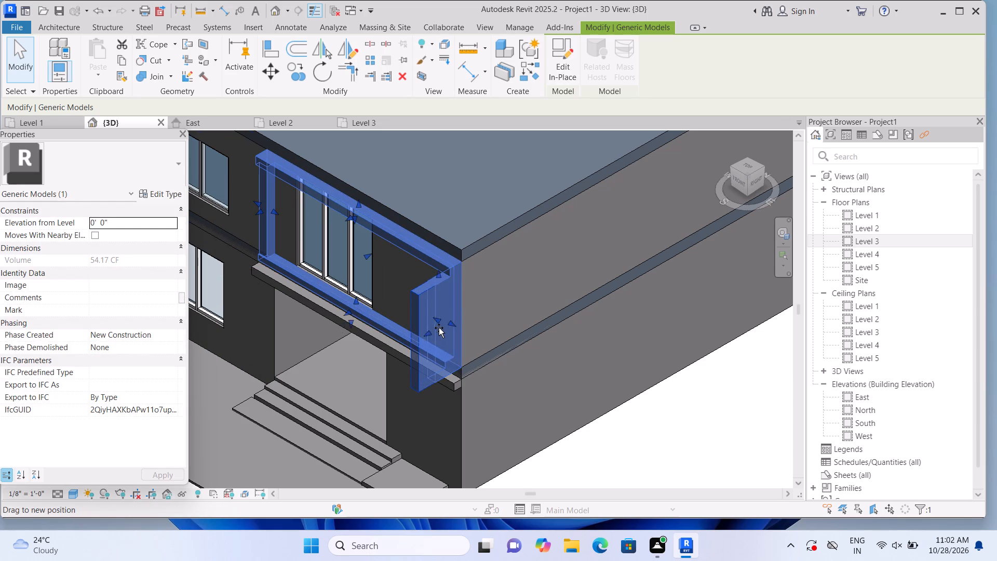
drag(439, 328, 449, 316)
click(600, 438)
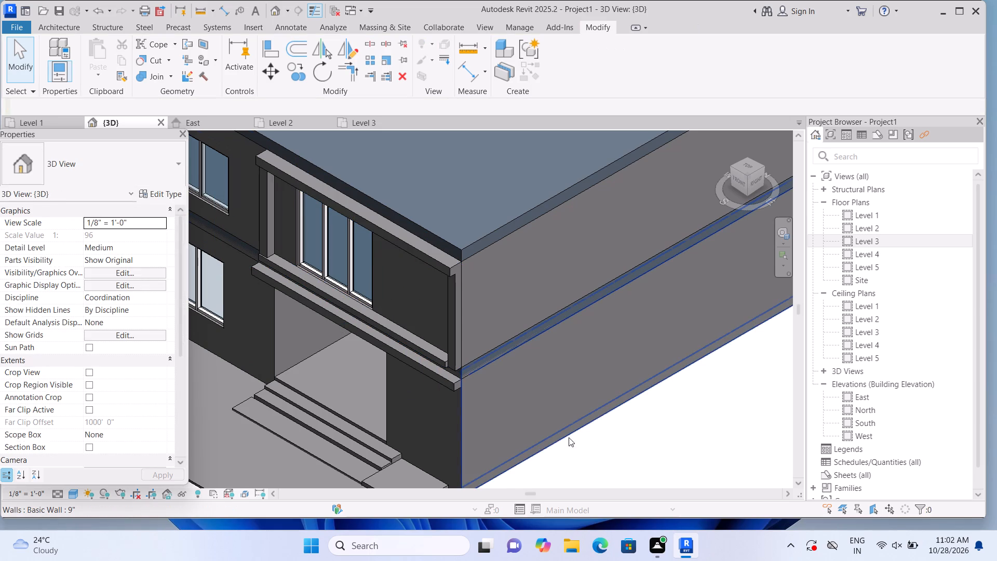
Extend the front face of the band above the entrance outward to form a deeper canopy over the steps.
scroll(642, 444, up, 1)
shift+middle_drag(642, 444, 656, 377)
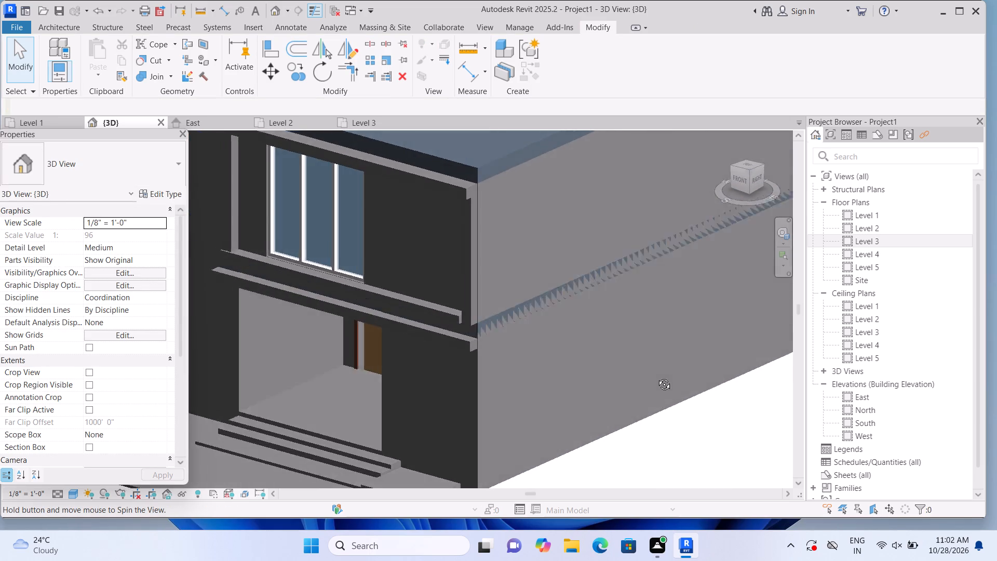
shift+middle_drag(656, 377, 676, 339)
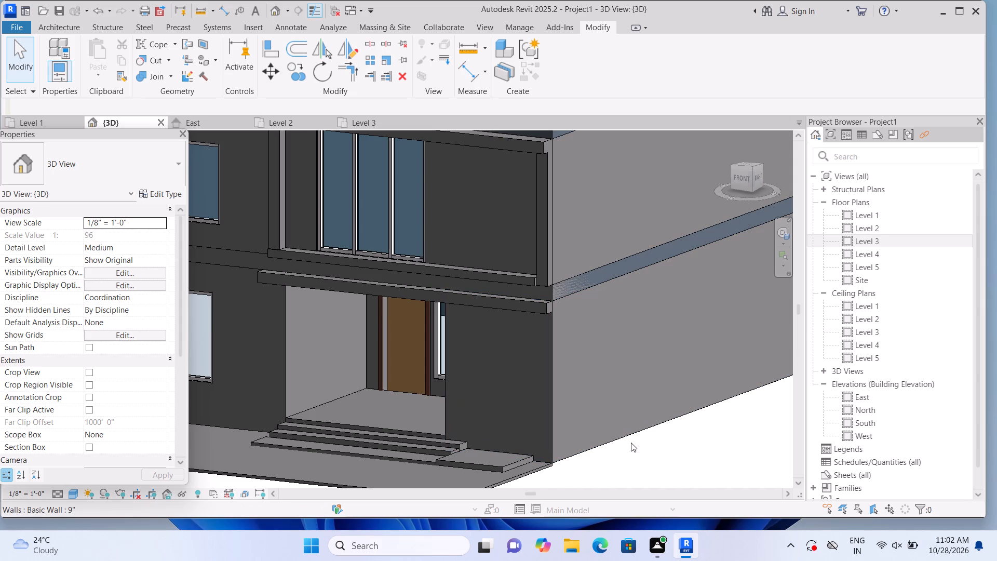
shift+middle_drag(672, 436, 636, 436)
middle_drag(607, 417, 719, 404)
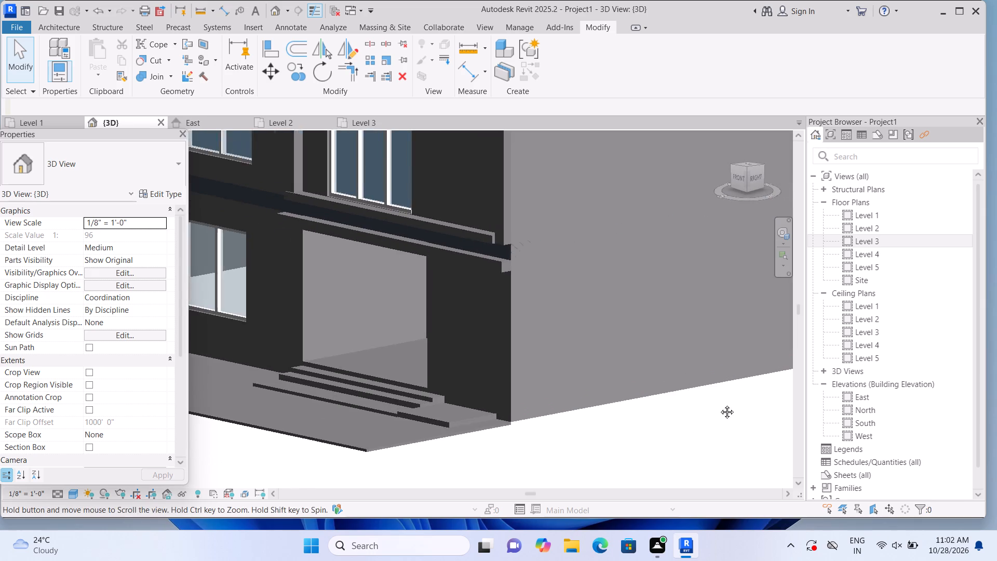
middle_drag(719, 404, 726, 404)
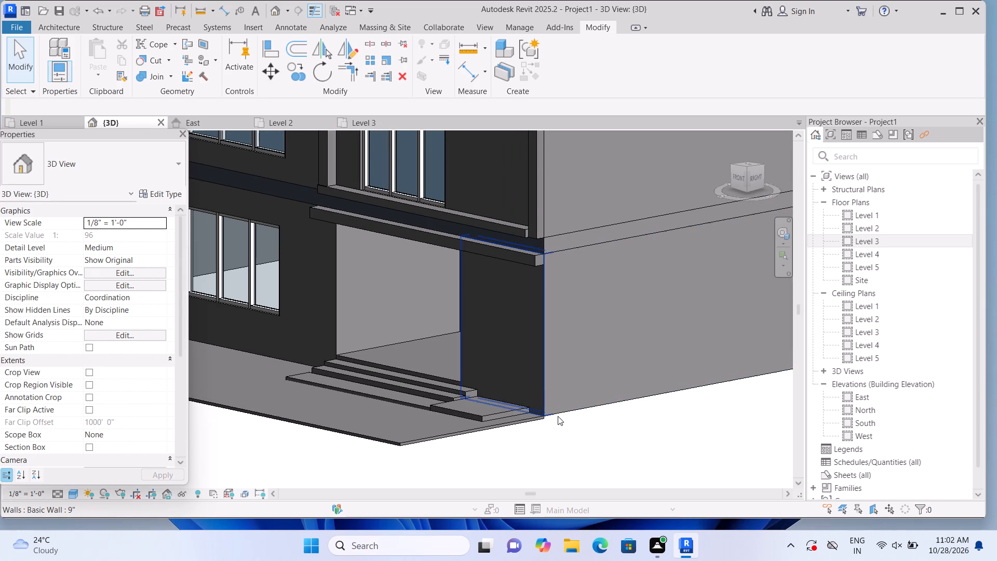
click(506, 253)
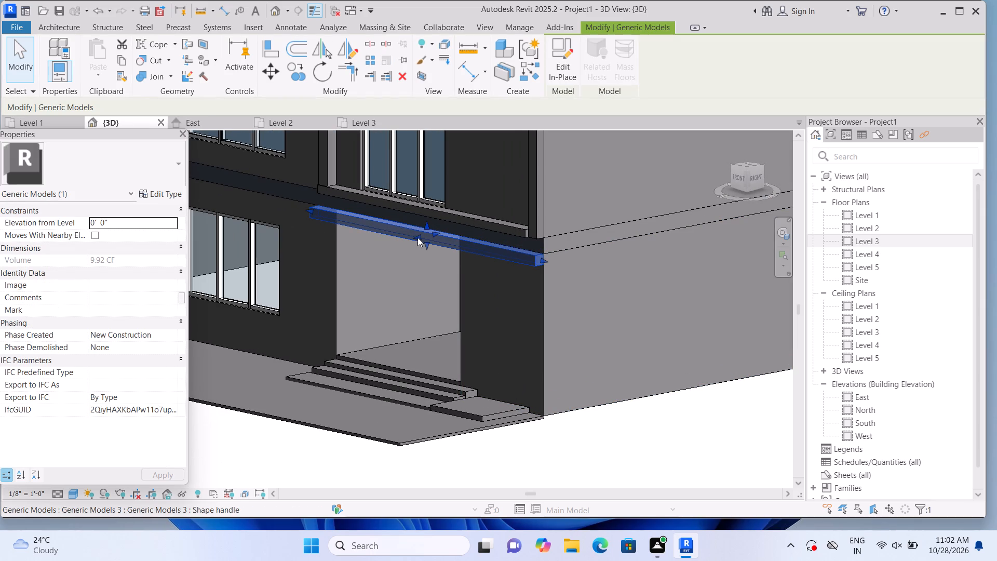
drag(417, 237, 389, 250)
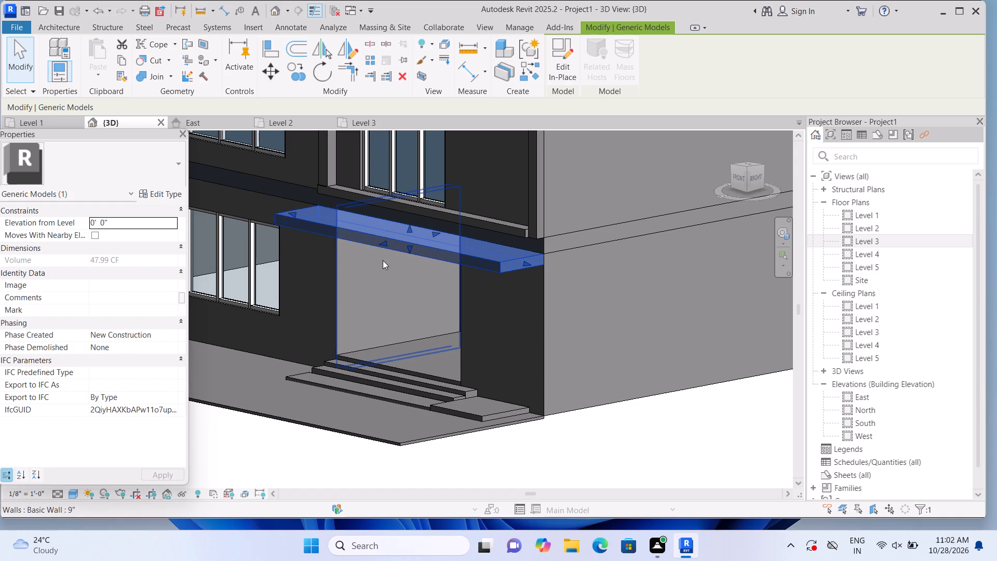
click(635, 464)
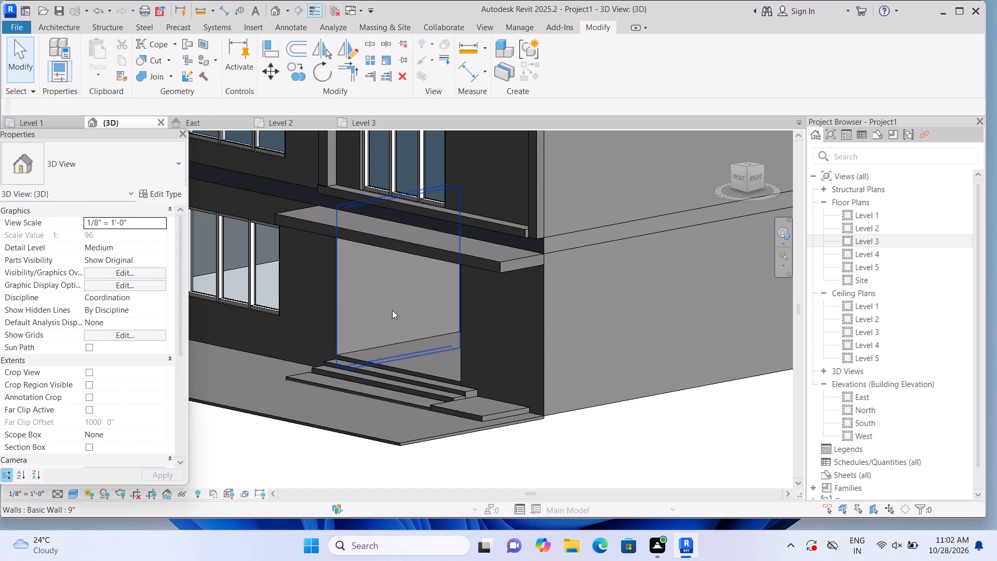
click(427, 249)
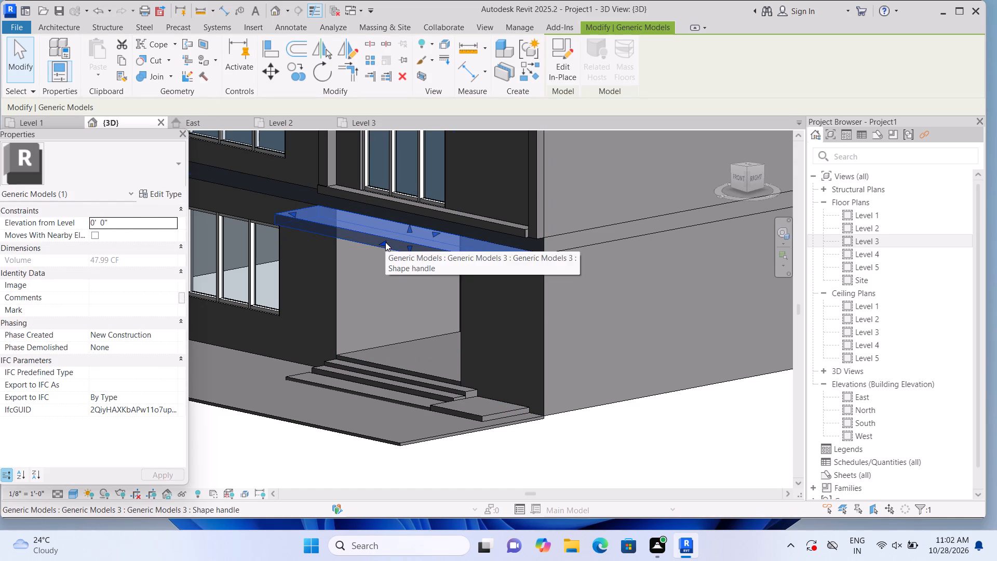
drag(385, 242, 372, 249)
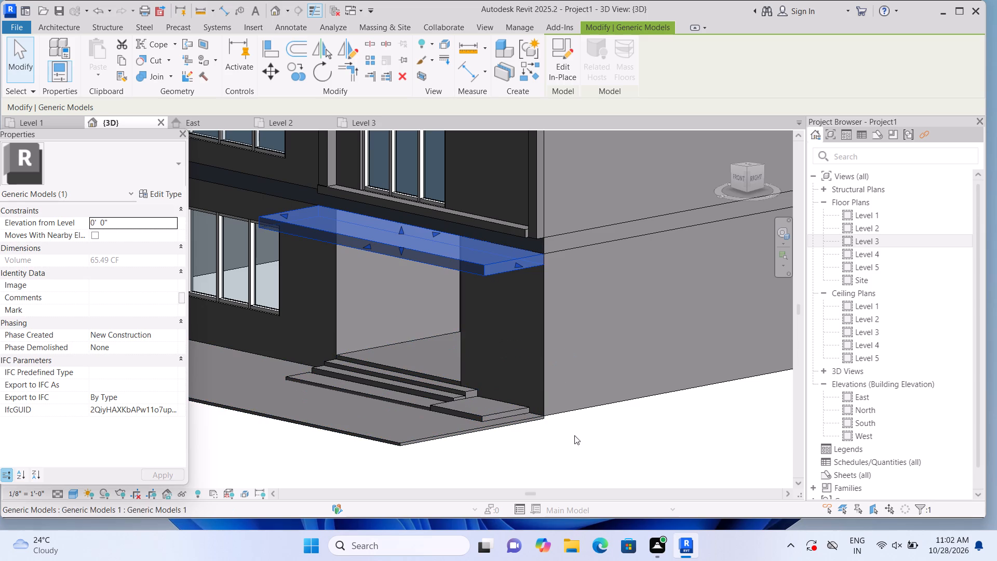
click(588, 441)
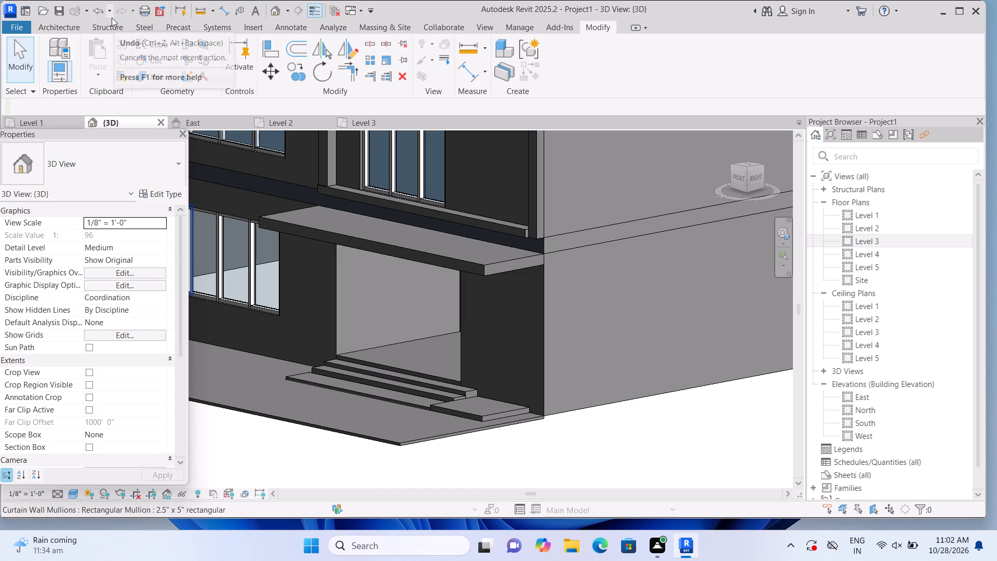
Create a new in-place component in the Generic Models category, keeping the default name.
click(75, 22)
click(161, 76)
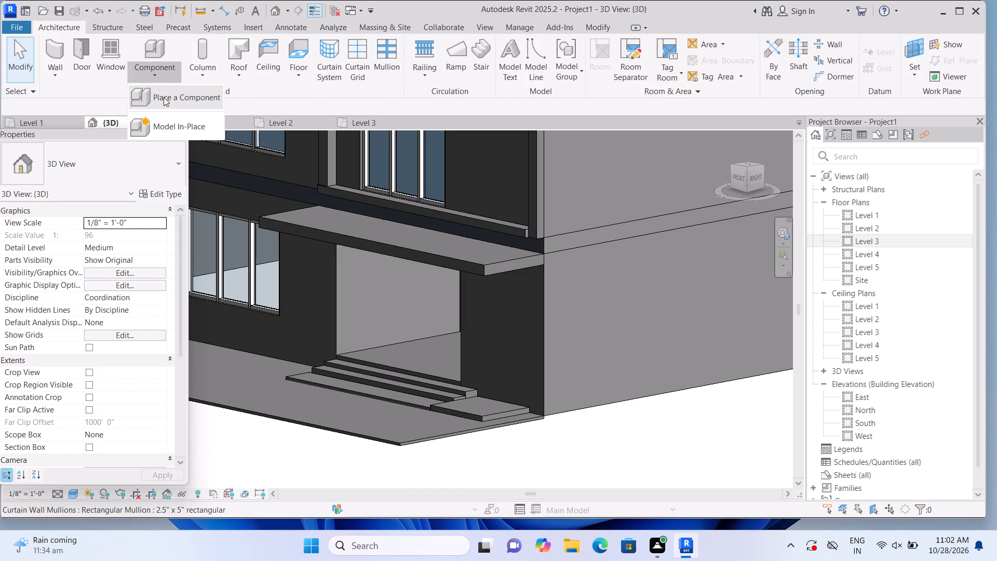
click(166, 120)
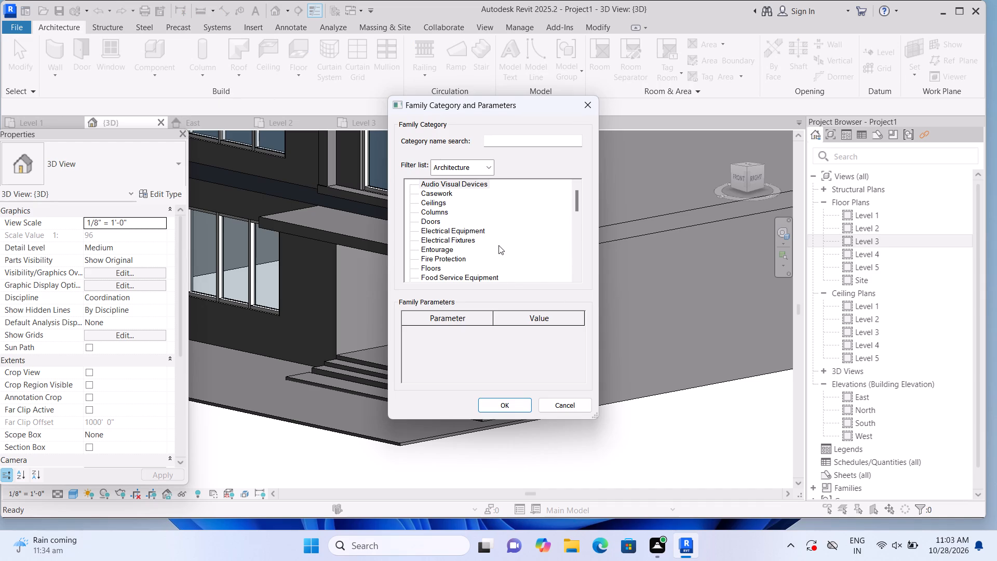
scroll(499, 245, down, 5)
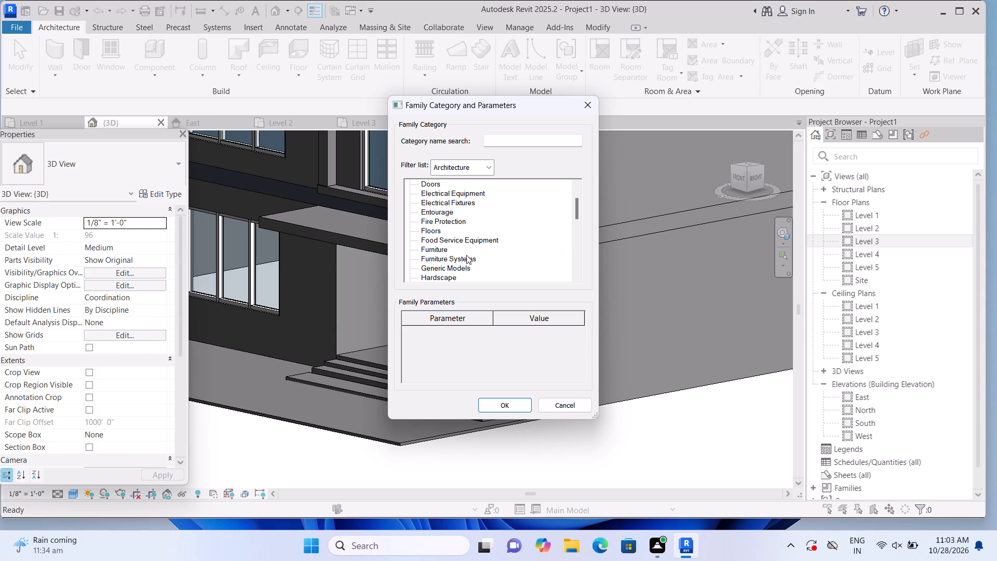
click(466, 257)
click(519, 403)
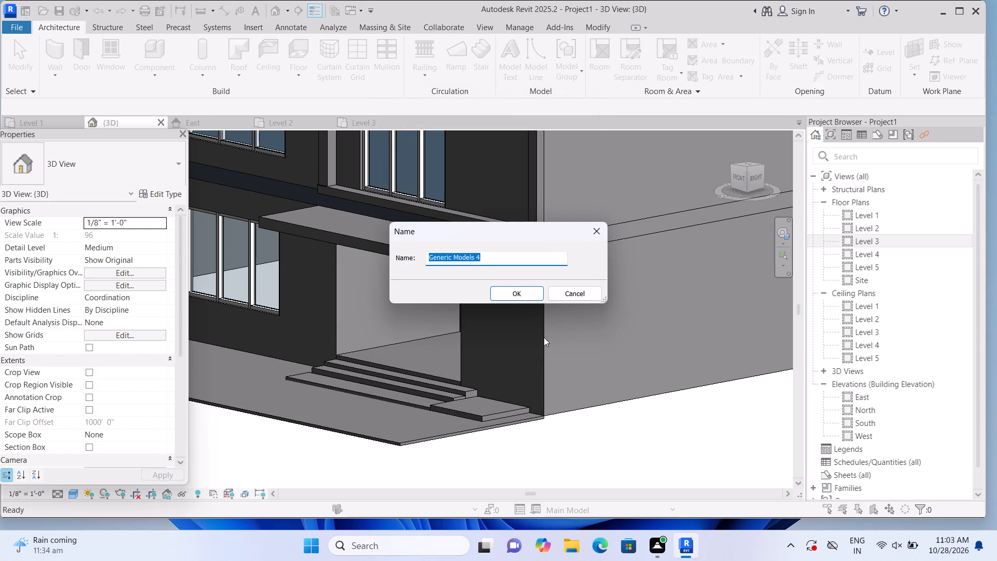
click(514, 290)
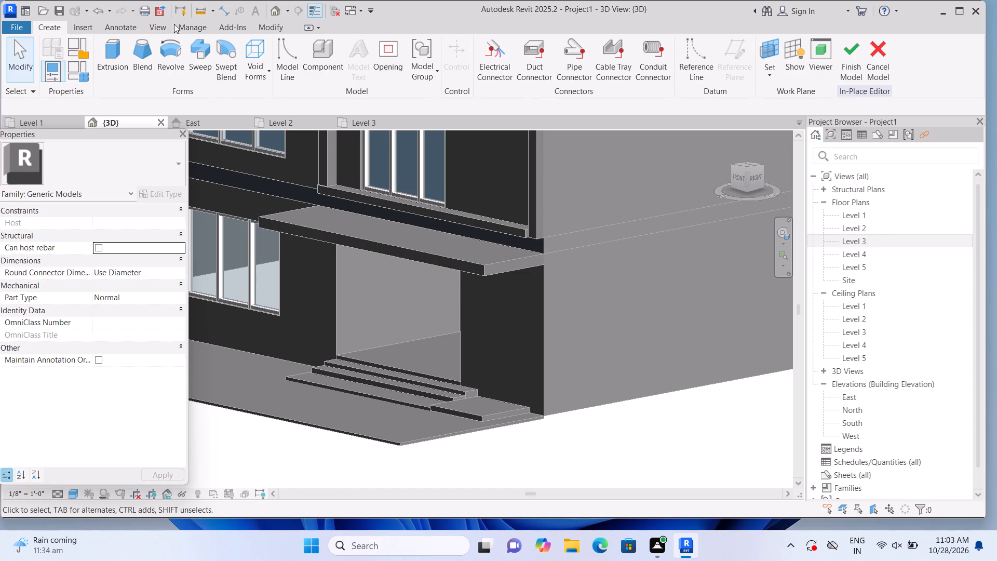
Start a solid extrusion and pick the base slab beside the entrance steps as its work plane.
click(110, 52)
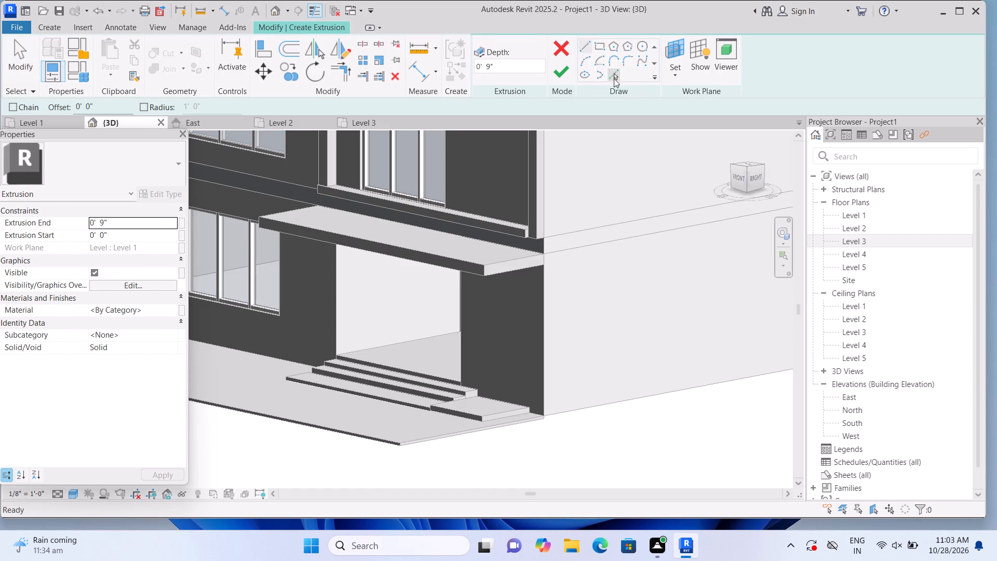
click(670, 72)
click(676, 113)
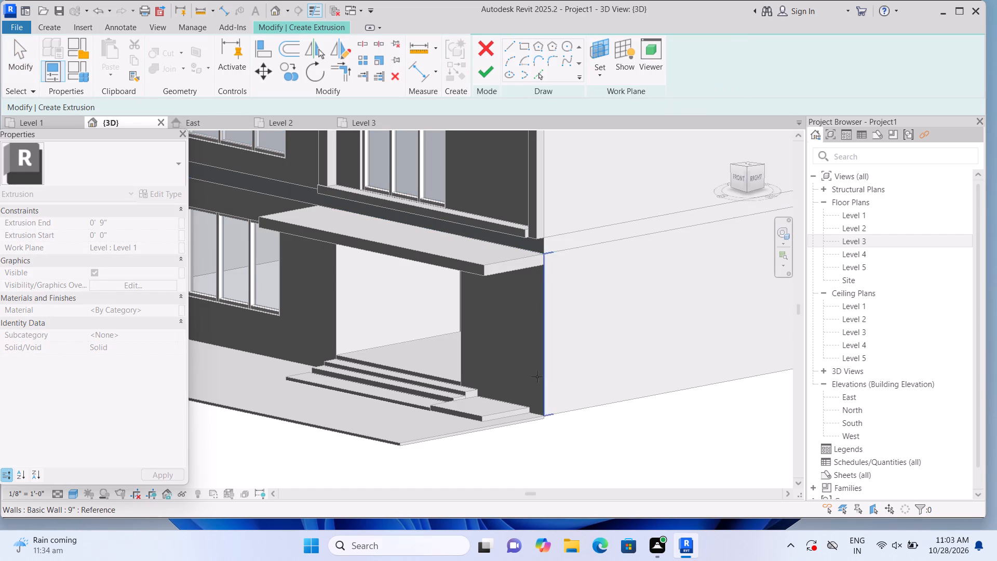
click(511, 423)
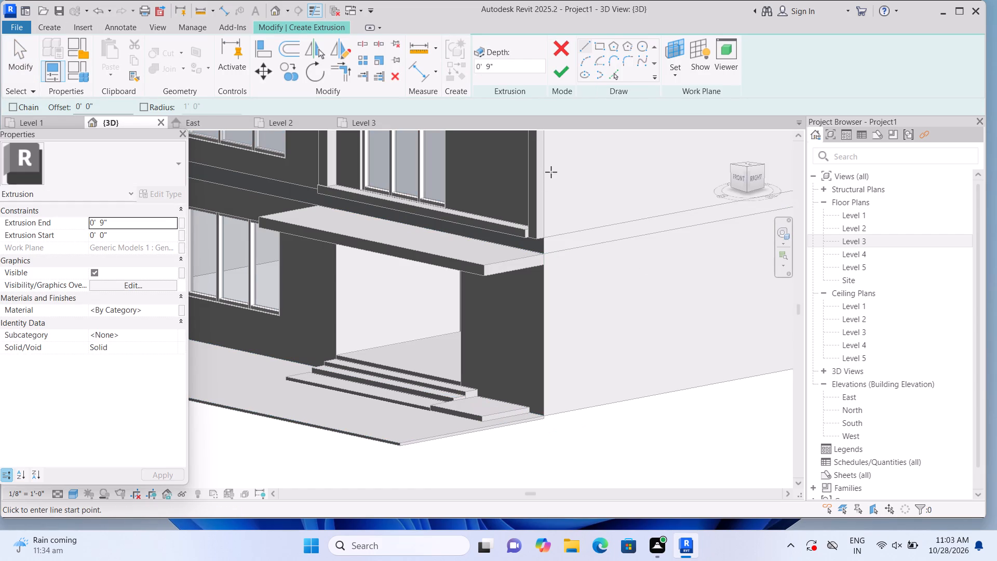
Sketch a rectangle about 4'-10" long on the base slab, from the step landing's corner to the slab's side edge, and extrude it 9".
click(597, 50)
scroll(534, 400, up, 2)
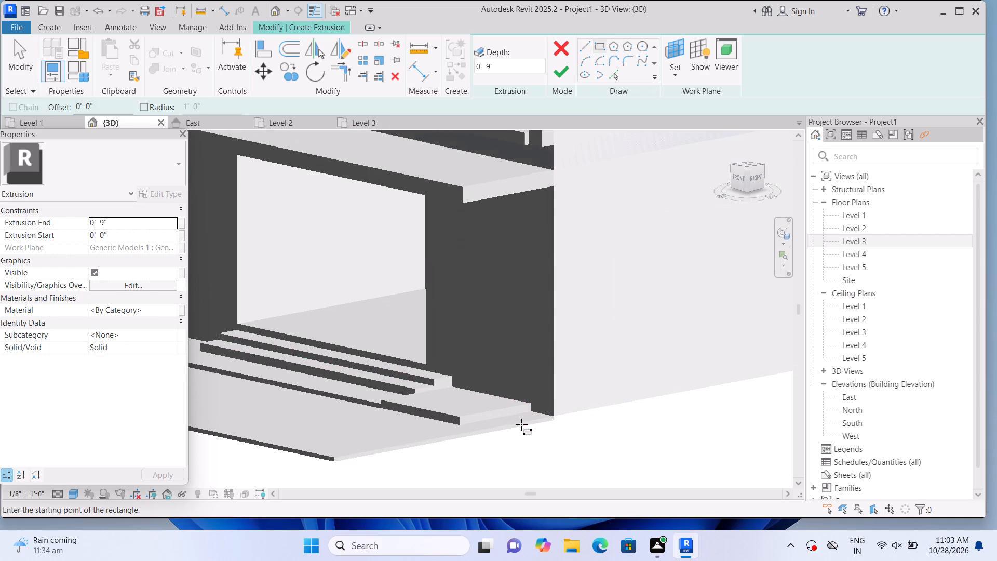
scroll(521, 424, up, 3)
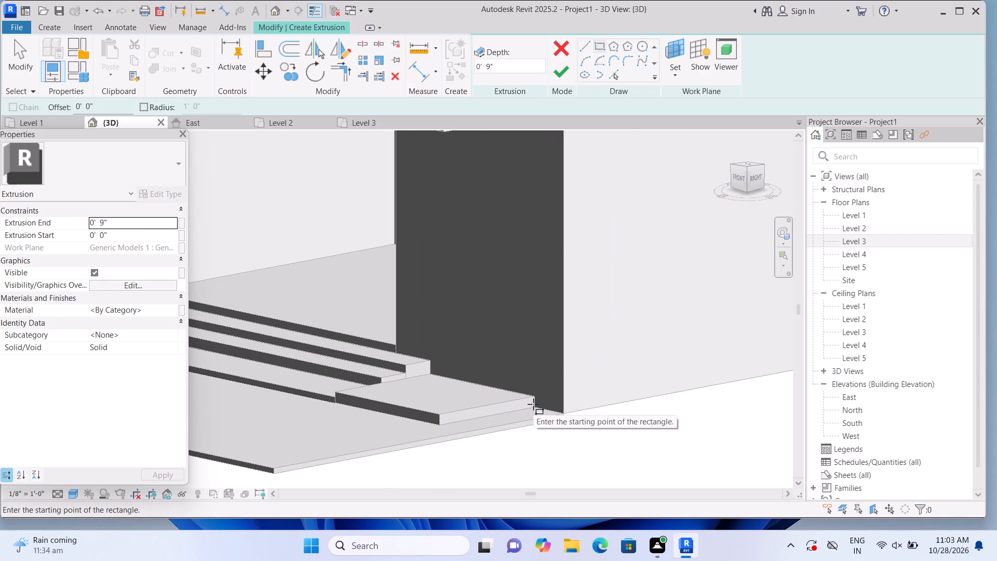
click(533, 404)
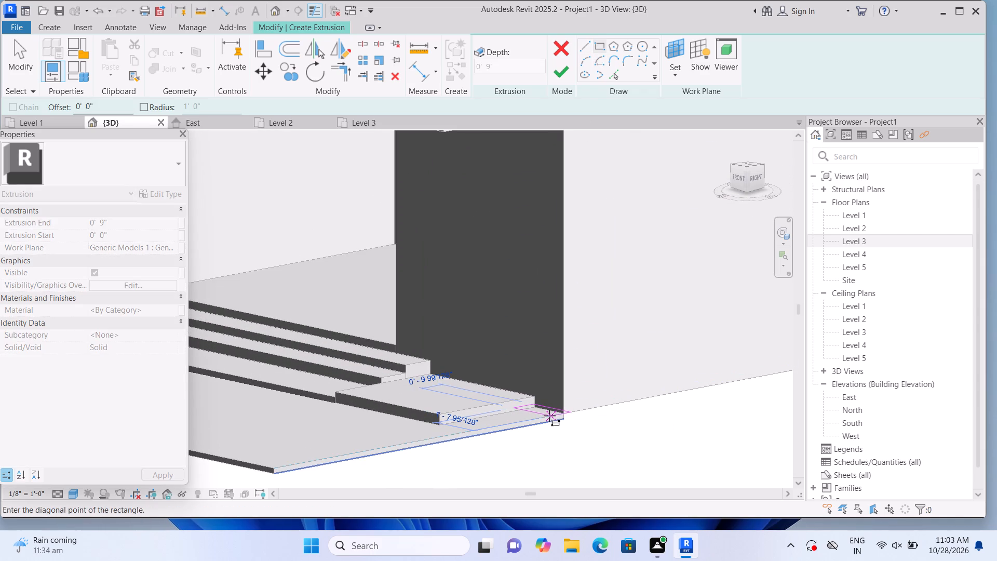
key(Escape)
scroll(549, 416, up, 9)
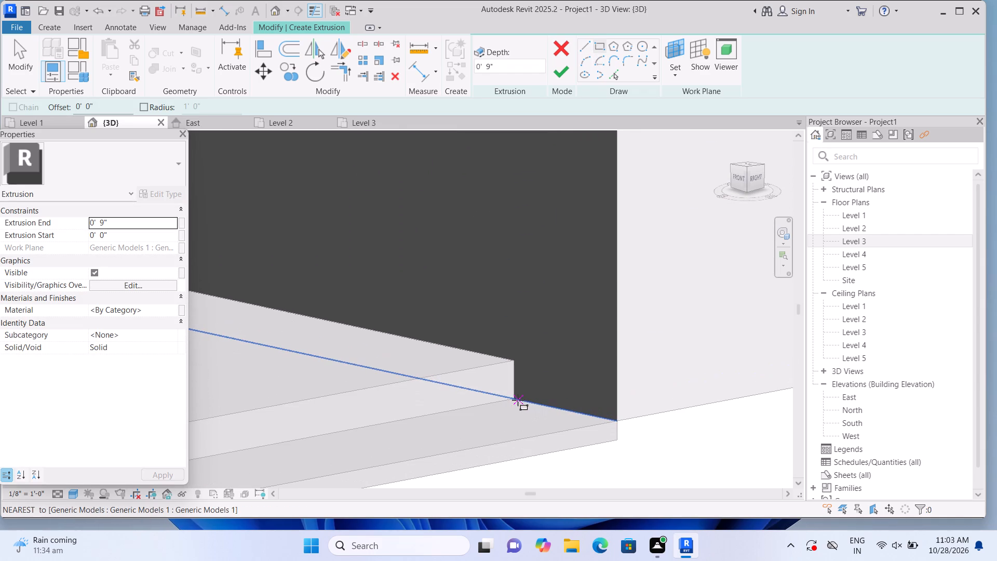
click(515, 398)
middle_drag(493, 437, 560, 357)
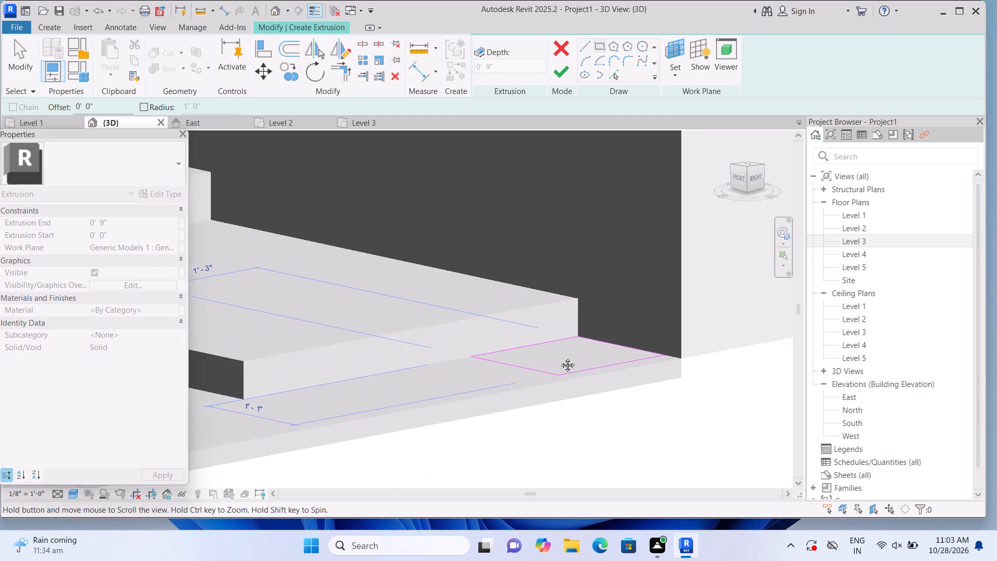
middle_drag(560, 357, 567, 305)
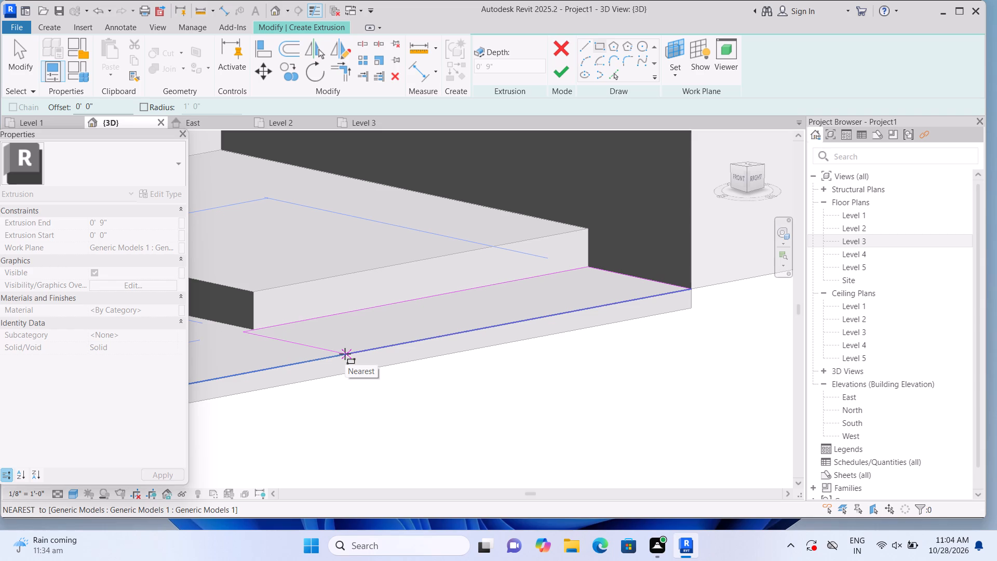
click(272, 366)
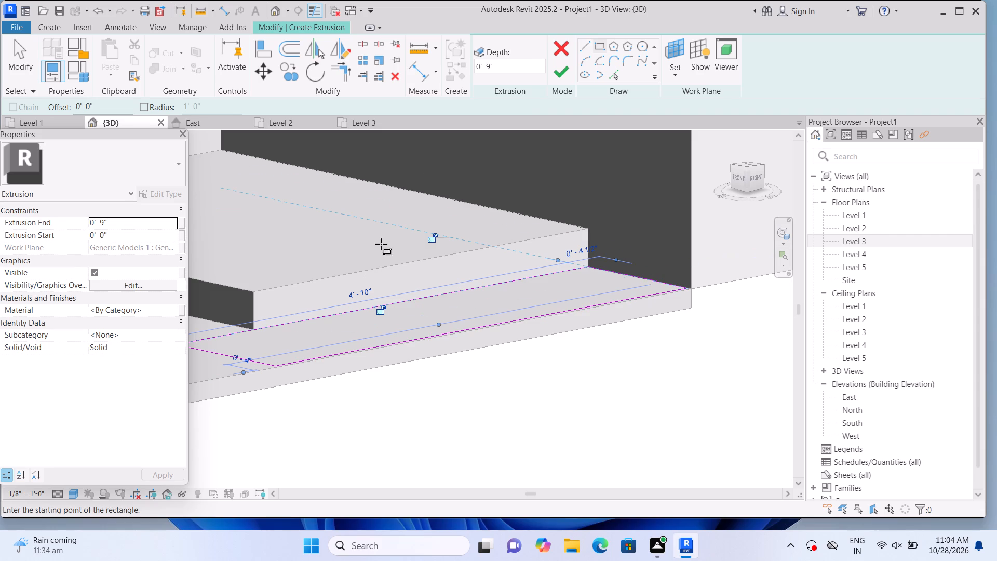
click(556, 81)
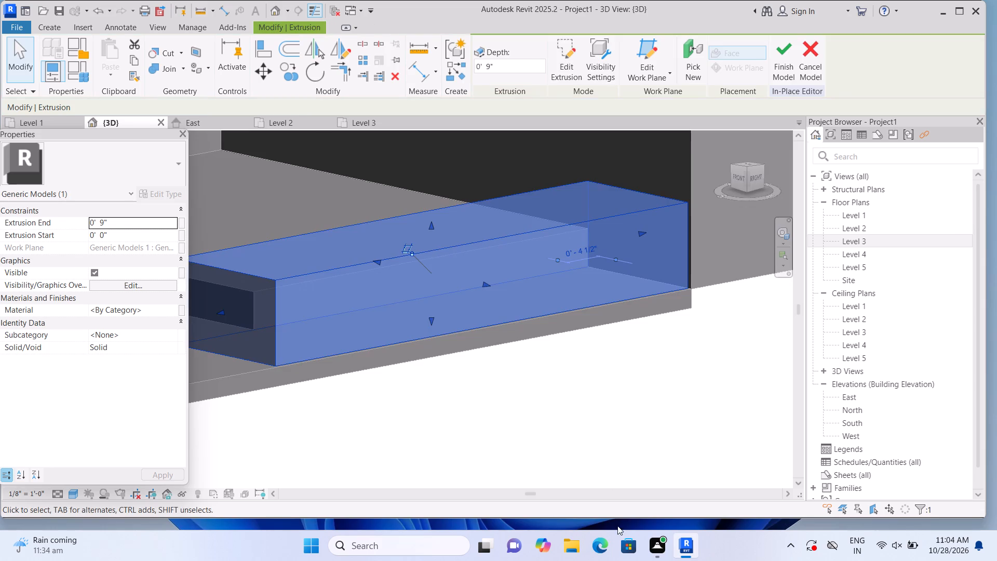
Stretch the new extrusion's top face upward past the entrance canopy to a depth of 11'-0".
scroll(605, 434, down, 10)
scroll(612, 438, up, 1)
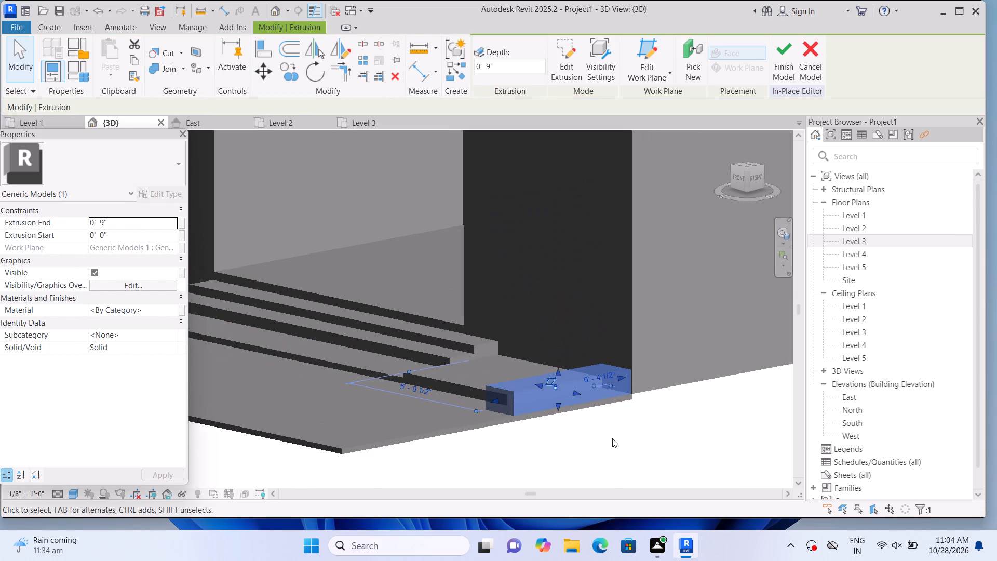
scroll(612, 438, up, 2)
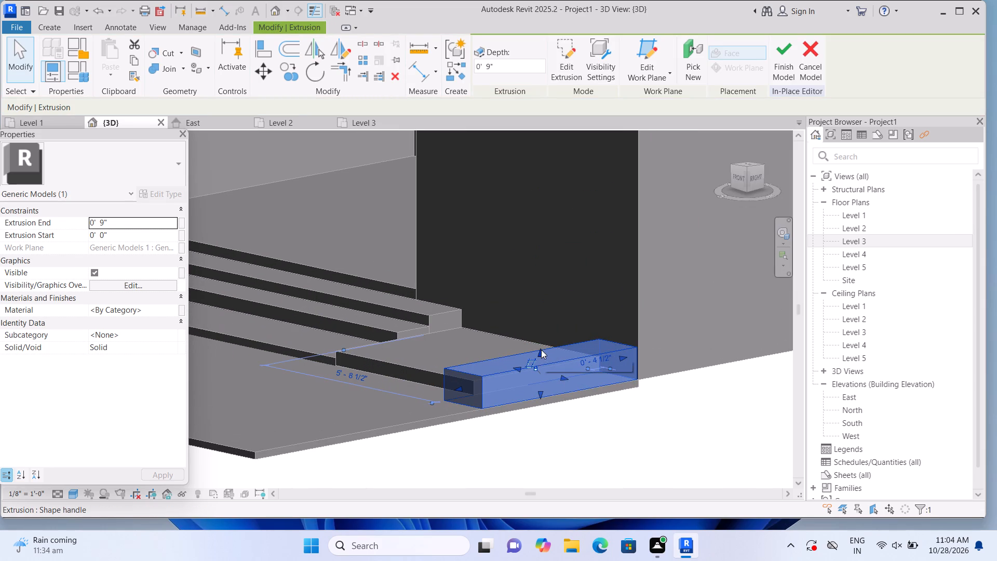
drag(538, 352, 544, 208)
scroll(574, 361, down, 6)
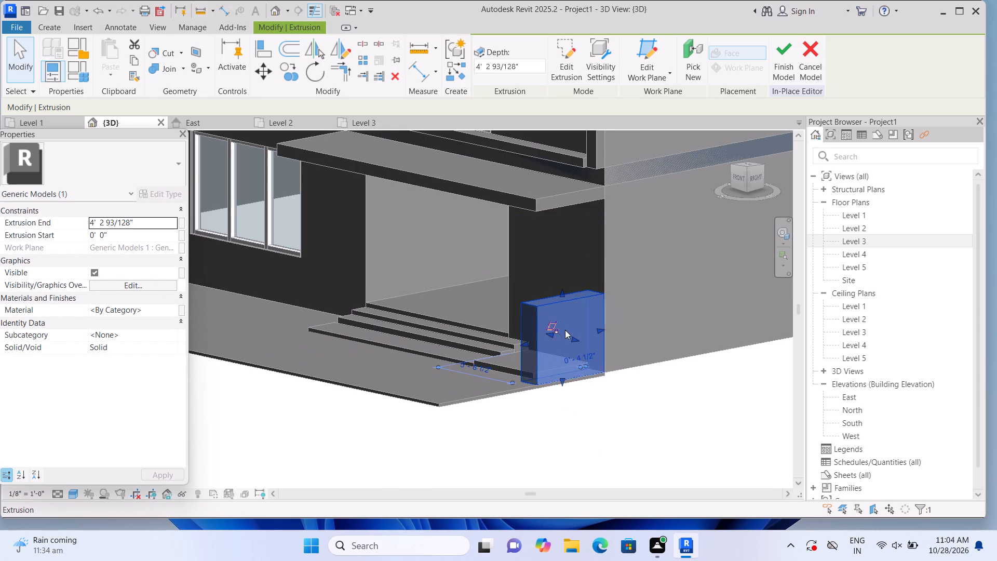
drag(561, 291, 544, 201)
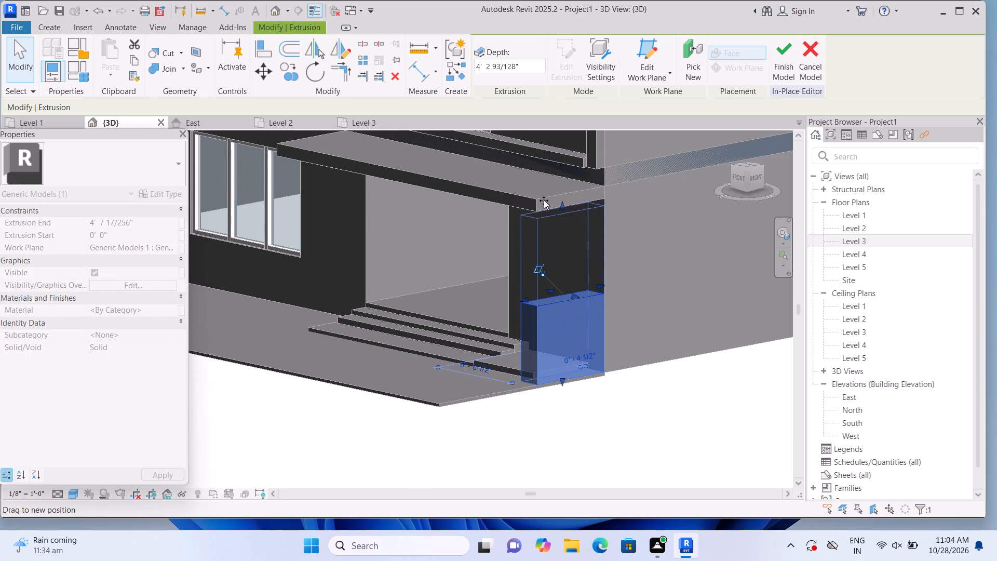
drag(544, 201, 537, 176)
click(658, 422)
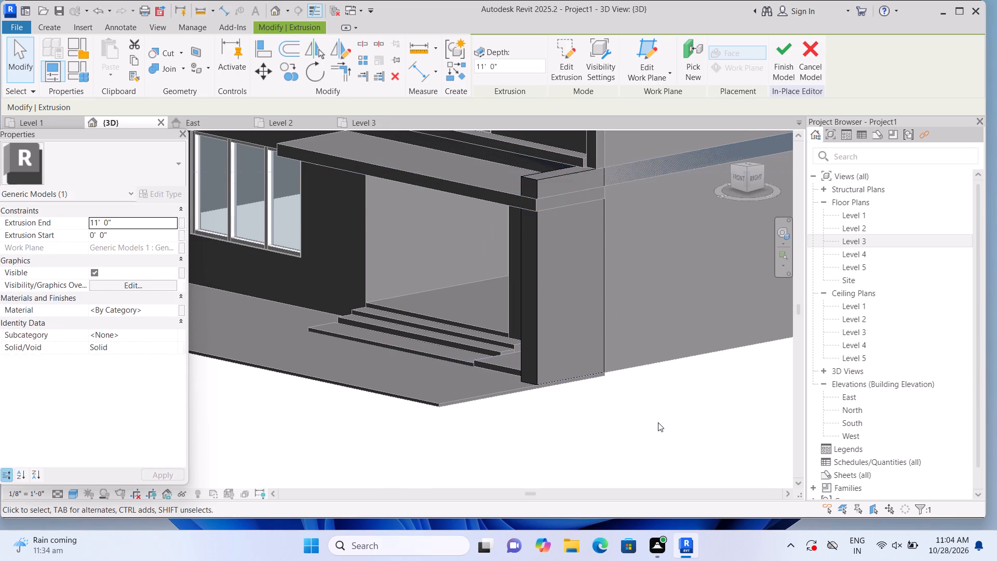
scroll(658, 422, down, 1)
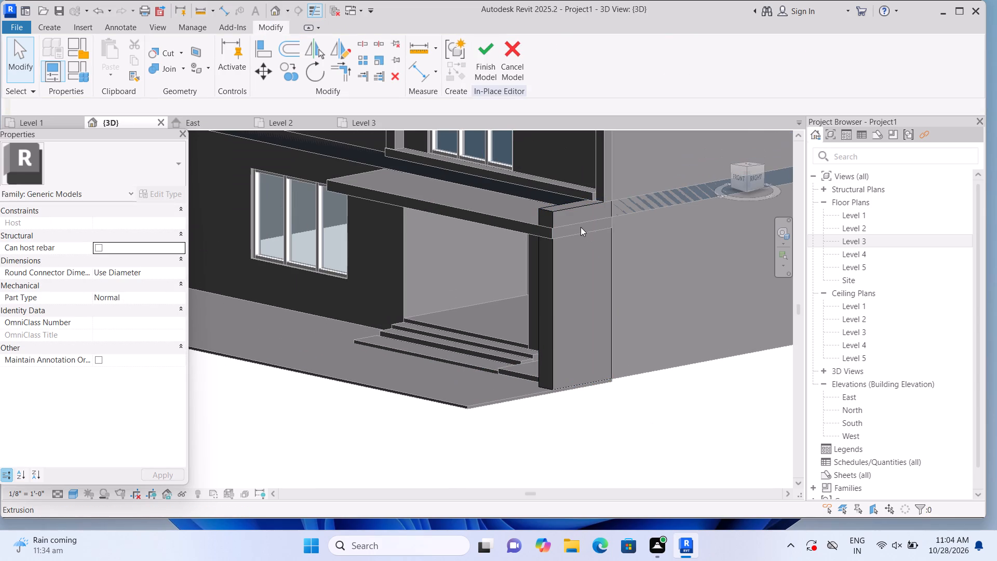
Lower the side wall extrusion's top face close to the canopy's top surface, at a depth of about 10'-2 11/16".
click(581, 227)
click(581, 242)
scroll(576, 239, up, 1)
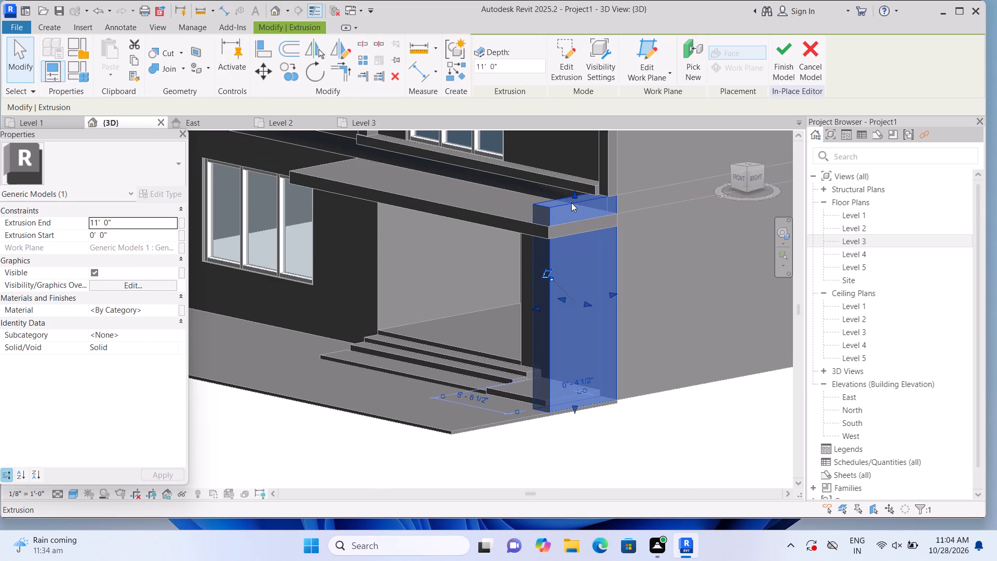
drag(575, 194, 575, 205)
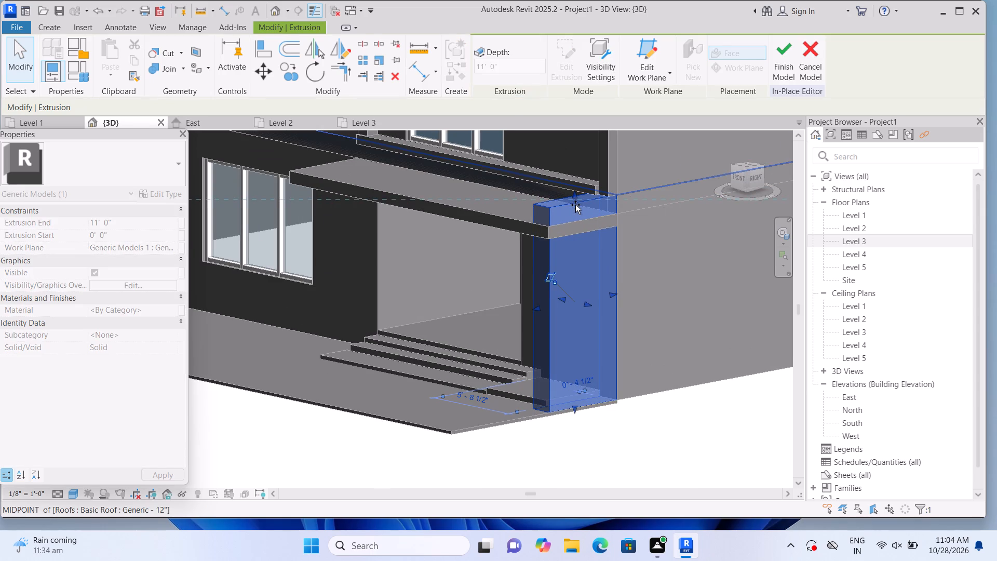
drag(575, 205, 576, 208)
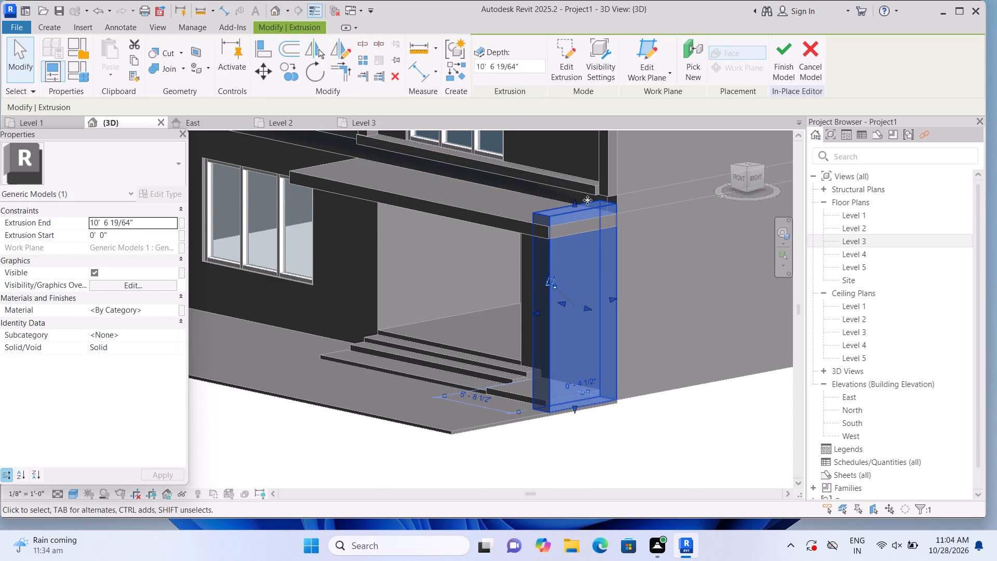
drag(573, 202, 575, 207)
scroll(572, 210, up, 4)
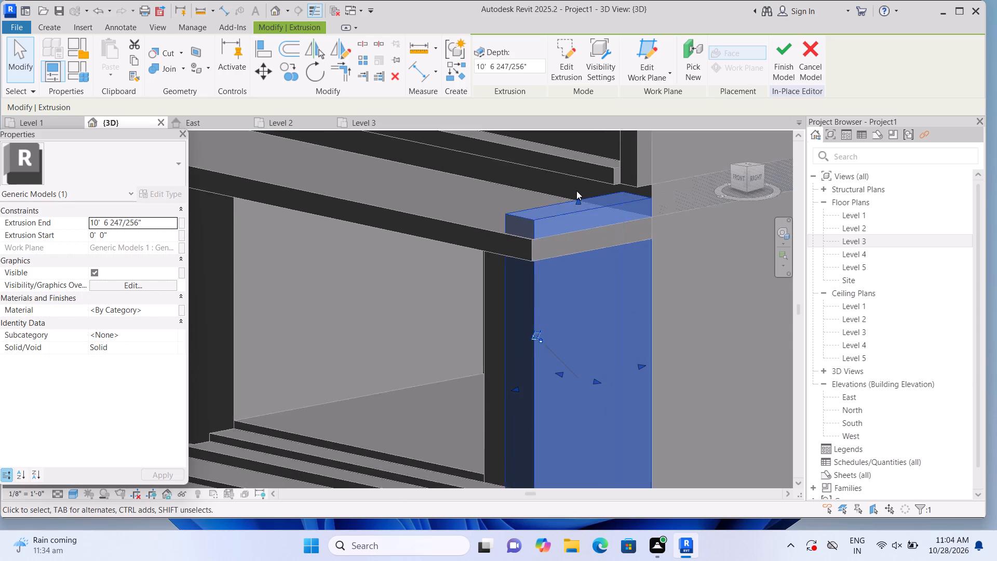
scroll(576, 191, up, 3)
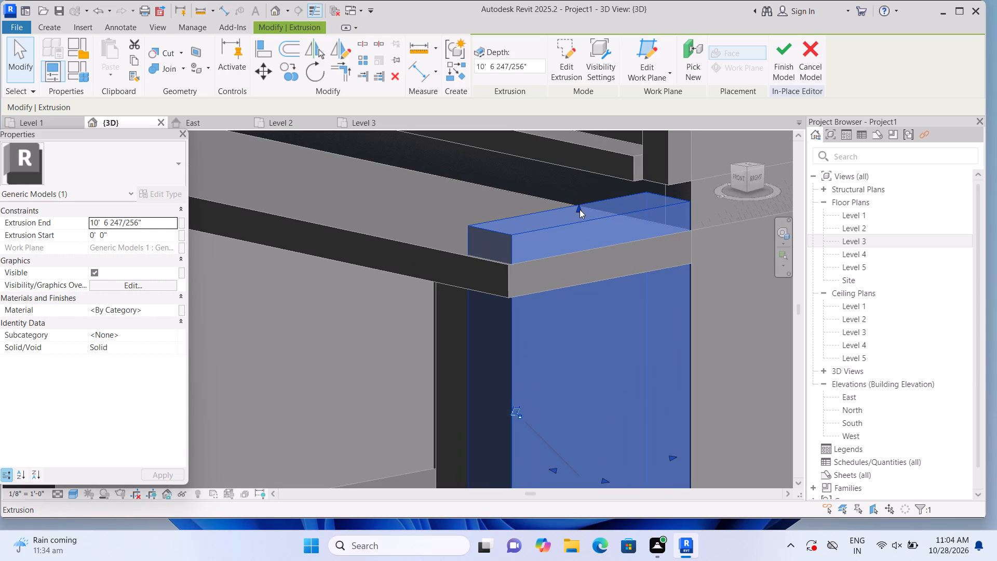
drag(579, 207, 579, 222)
drag(579, 213, 579, 221)
drag(579, 213, 578, 225)
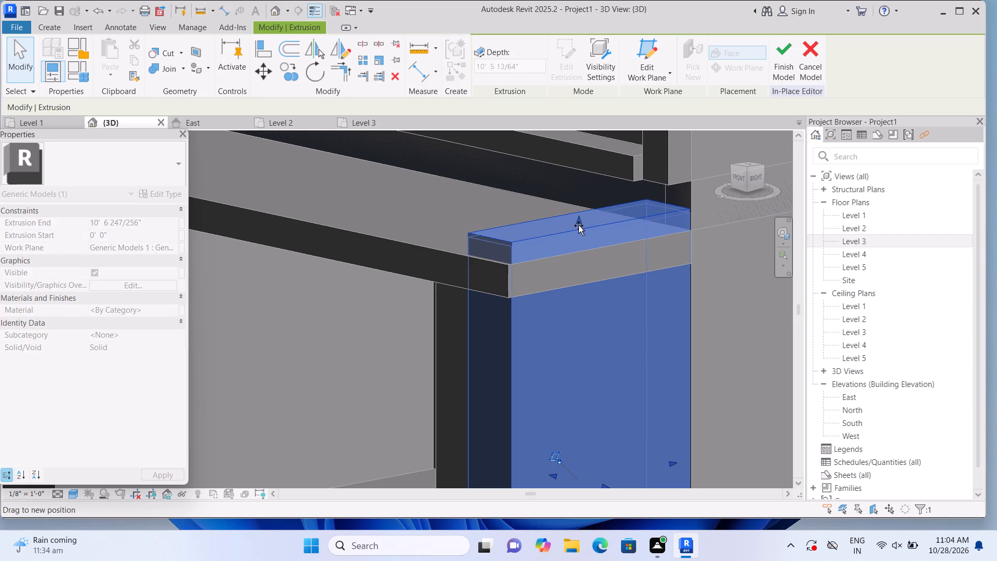
drag(578, 225, 578, 231)
scroll(643, 291, down, 3)
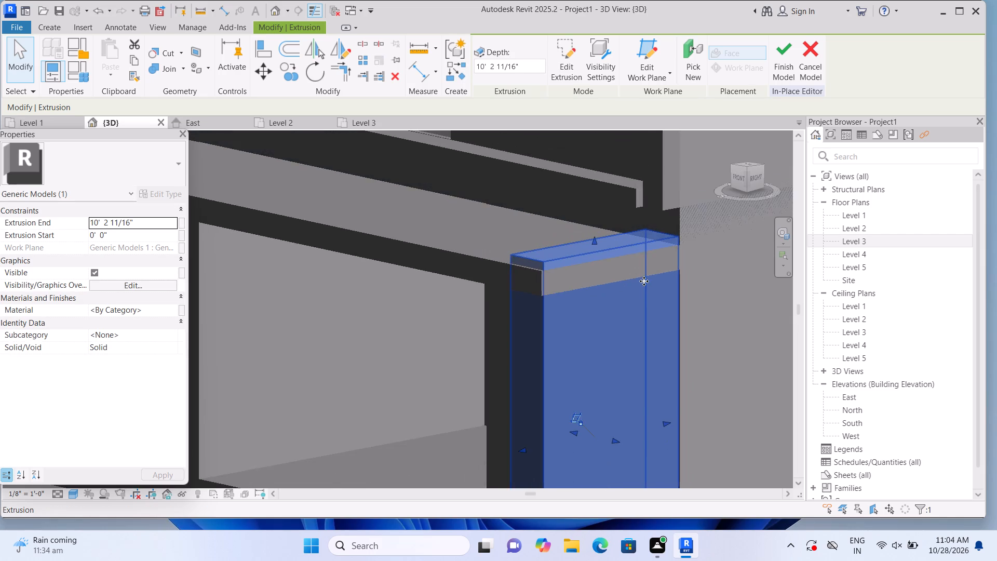
scroll(644, 281, down, 6)
click(670, 449)
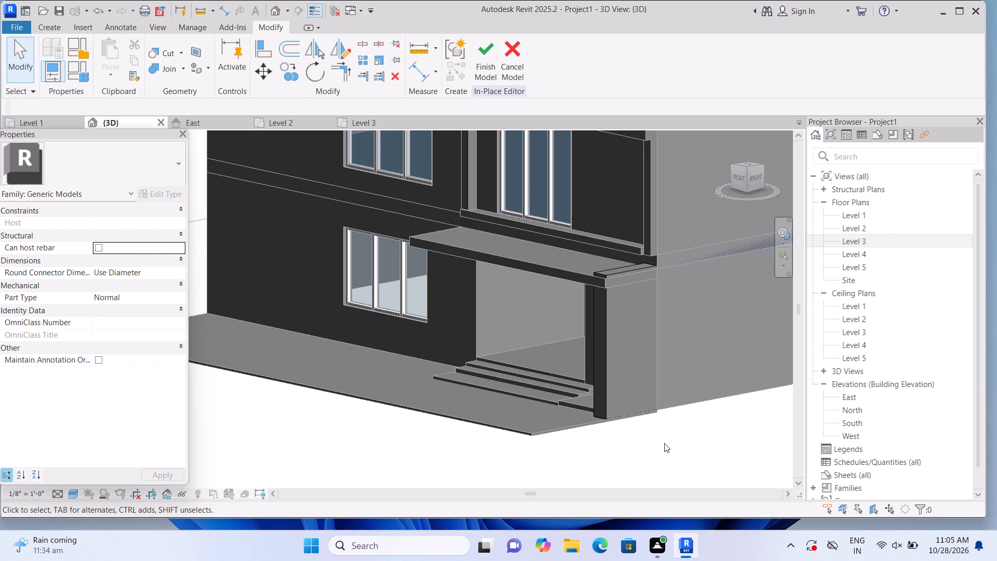
Examine the entrance canopy, side wall and steps from the front and from the opposite side of the house.
shift+middle_drag(673, 447, 707, 451)
shift+middle_drag(641, 446, 707, 447)
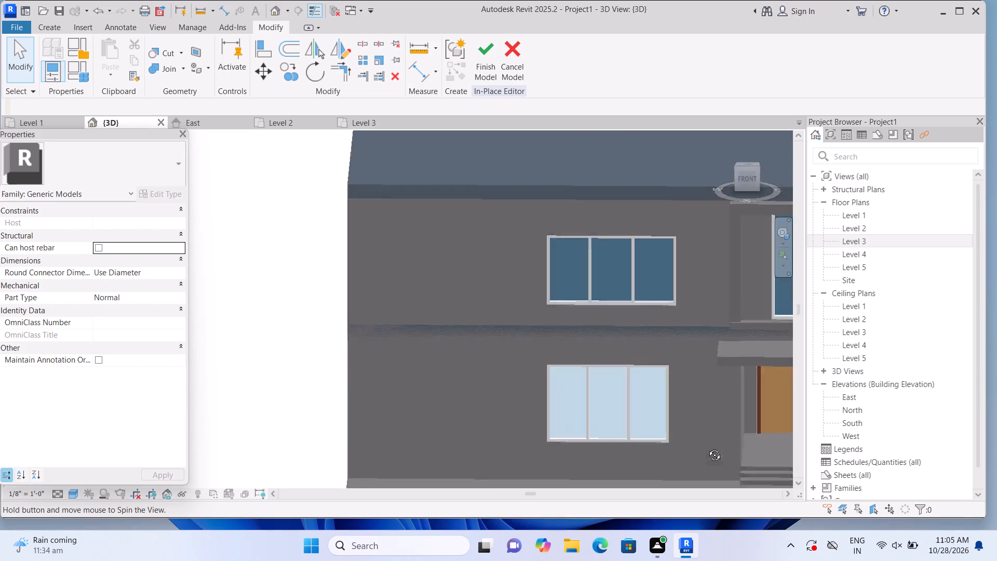
shift+middle_drag(707, 447, 727, 441)
middle_drag(661, 440, 362, 378)
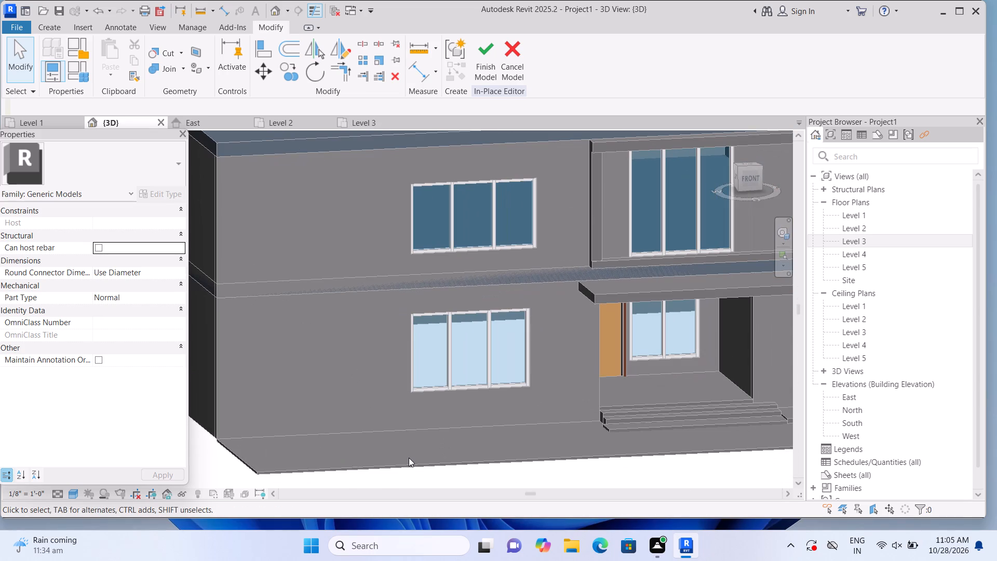
middle_drag(420, 463, 457, 465)
scroll(498, 416, up, 1)
middle_drag(498, 416, 237, 388)
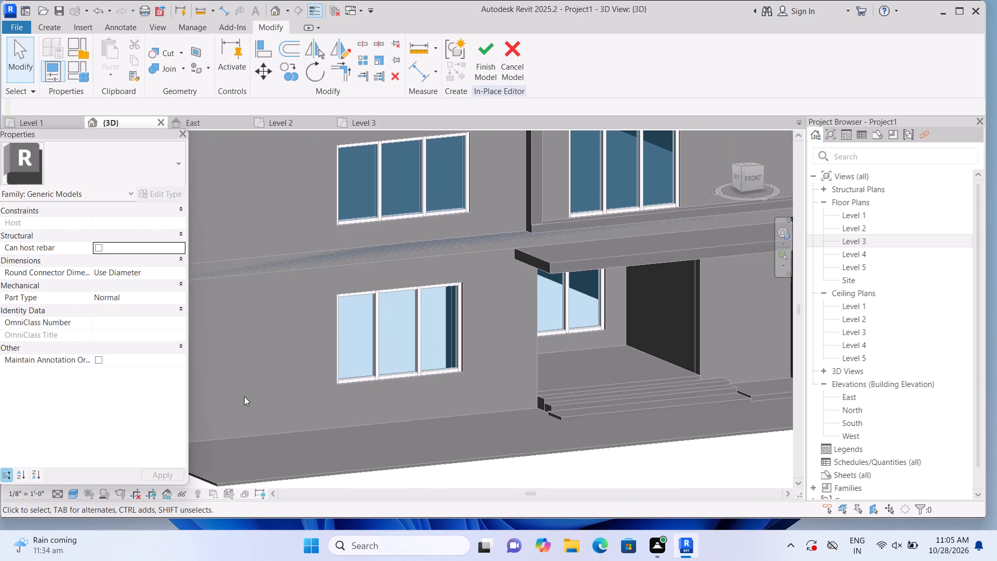
scroll(394, 392, down, 1)
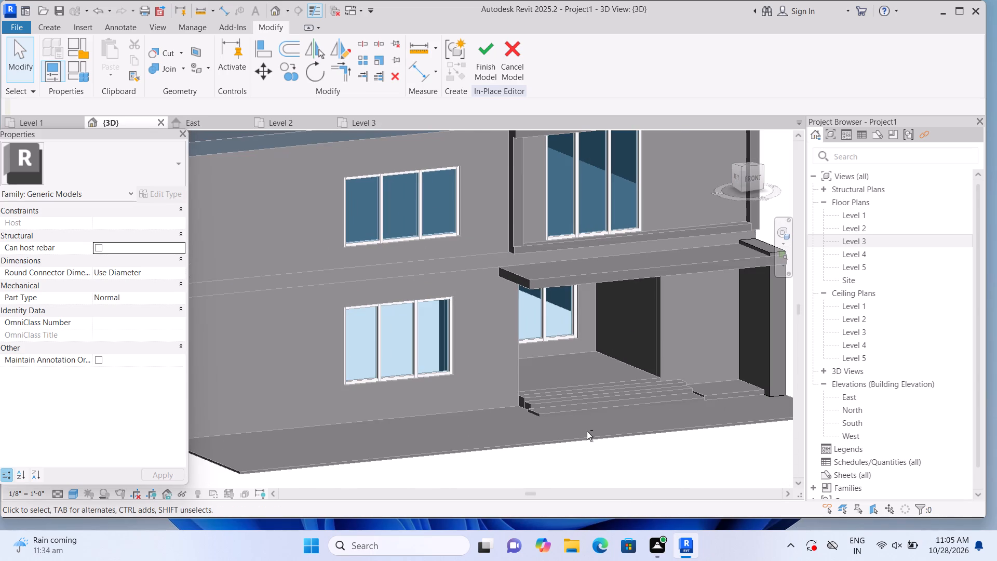
shift+middle_drag(599, 440, 631, 455)
middle_drag(625, 438, 301, 320)
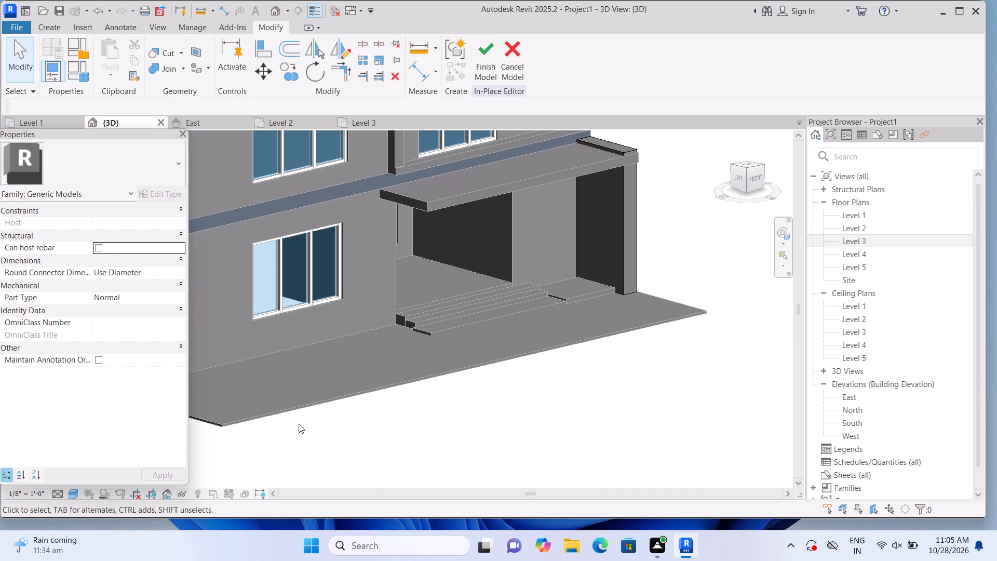
shift+middle_drag(312, 440, 357, 463)
scroll(462, 381, up, 1)
middle_drag(378, 397, 0, 474)
middle_drag(510, 377, 599, 365)
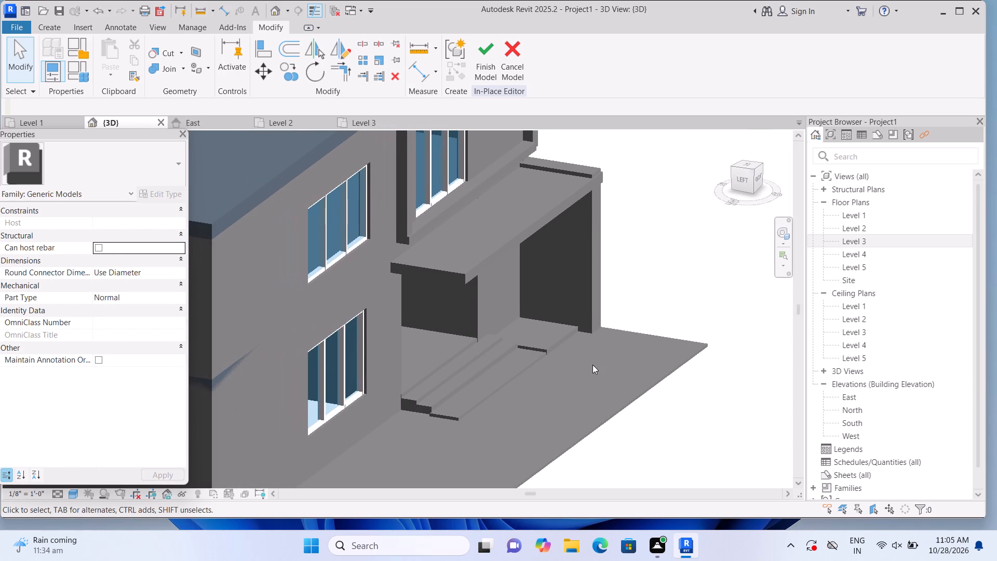
Start another solid extrusion and pick the plane at the side wall's foot, level with the base slab, as its work plane.
click(52, 32)
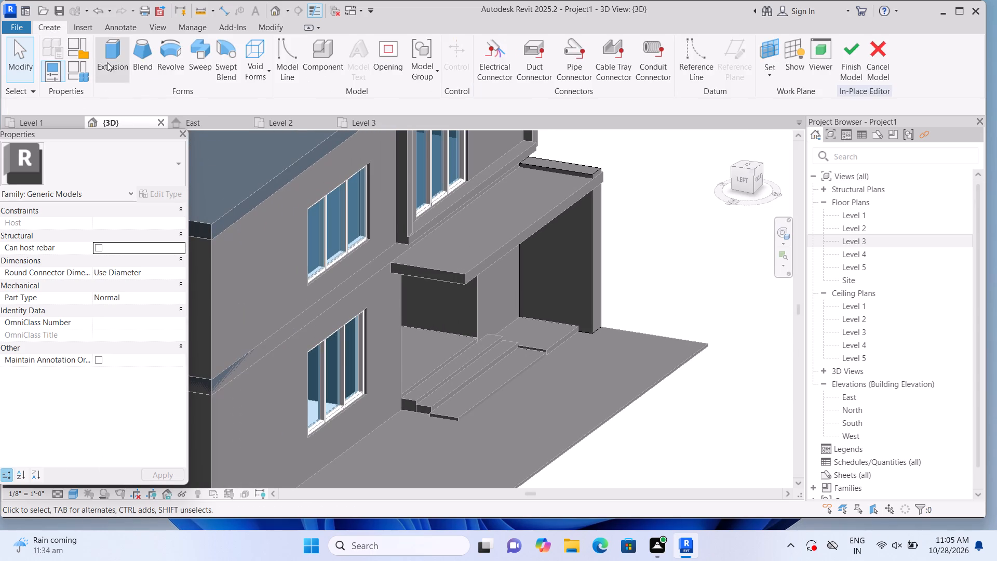
click(108, 64)
click(678, 75)
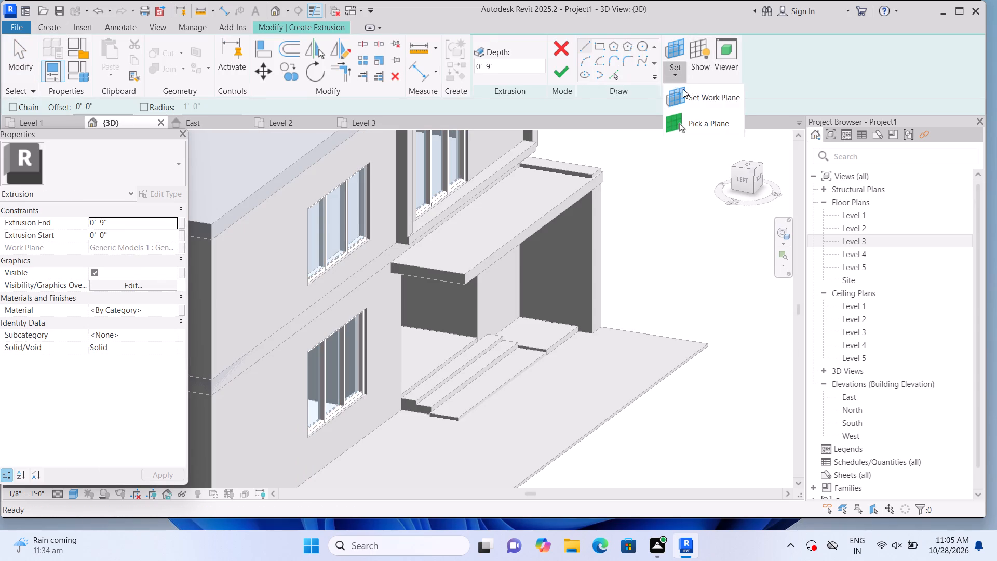
click(692, 119)
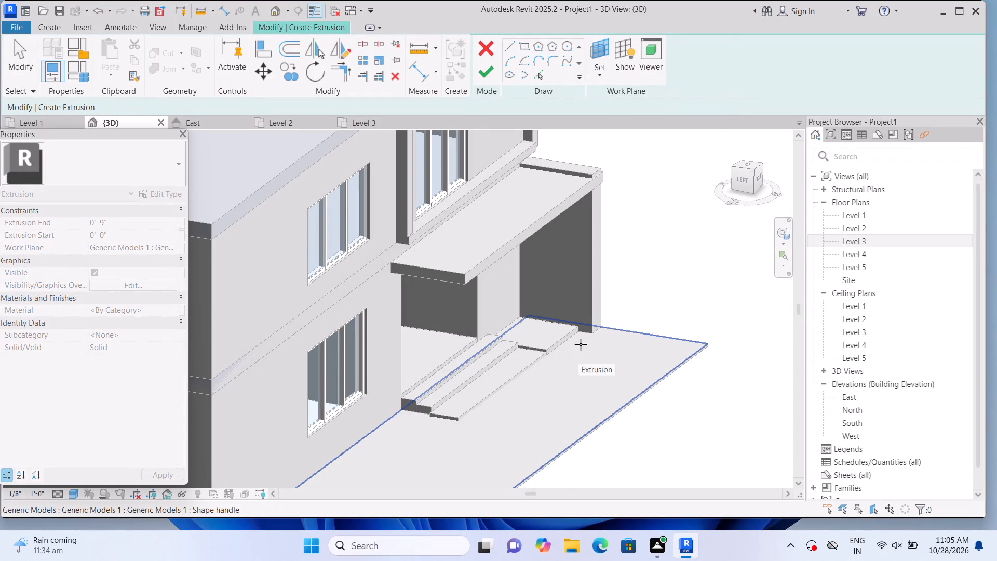
click(585, 332)
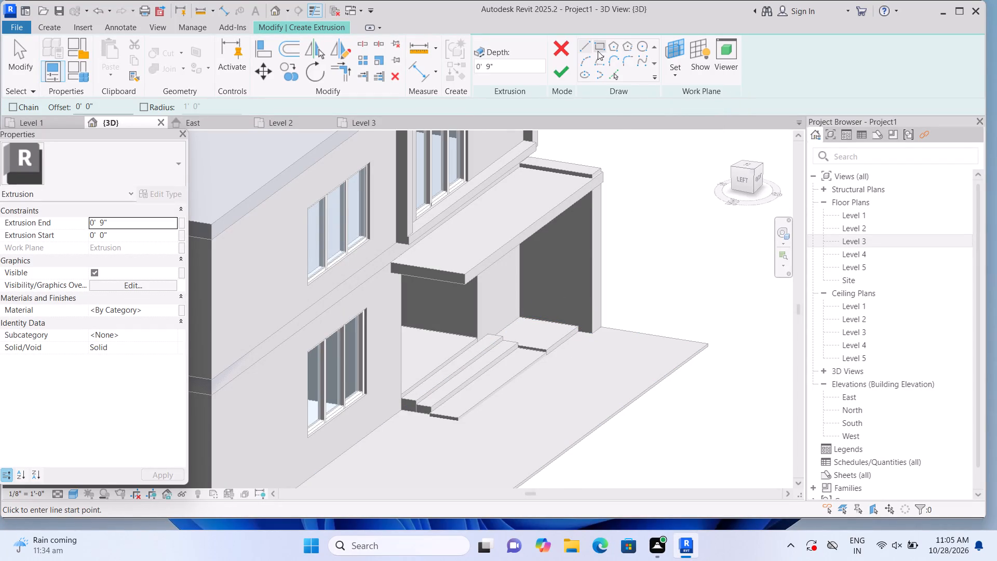
Sketch a narrow rectangle about 17'-4" long along the outer edge of the lowest entrance step, starting at the side wall's foot.
click(597, 51)
scroll(556, 384, up, 5)
scroll(597, 313, up, 1)
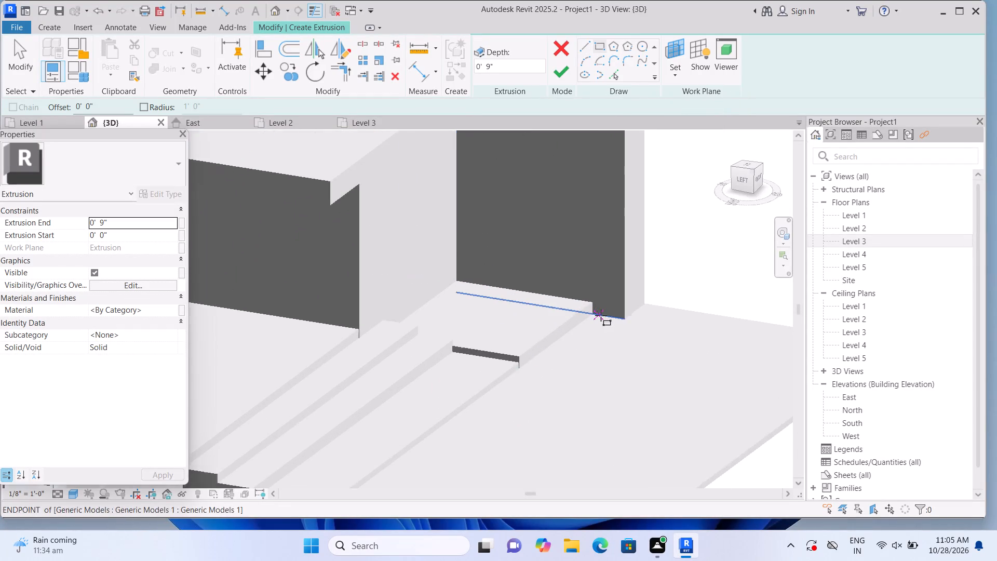
scroll(601, 315, up, 2)
click(589, 315)
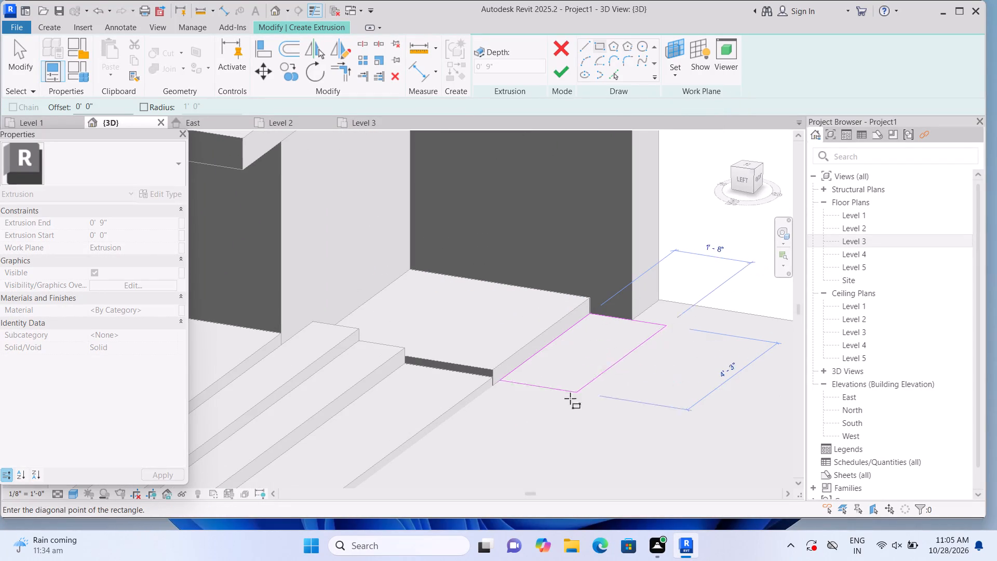
middle_drag(538, 423, 595, 272)
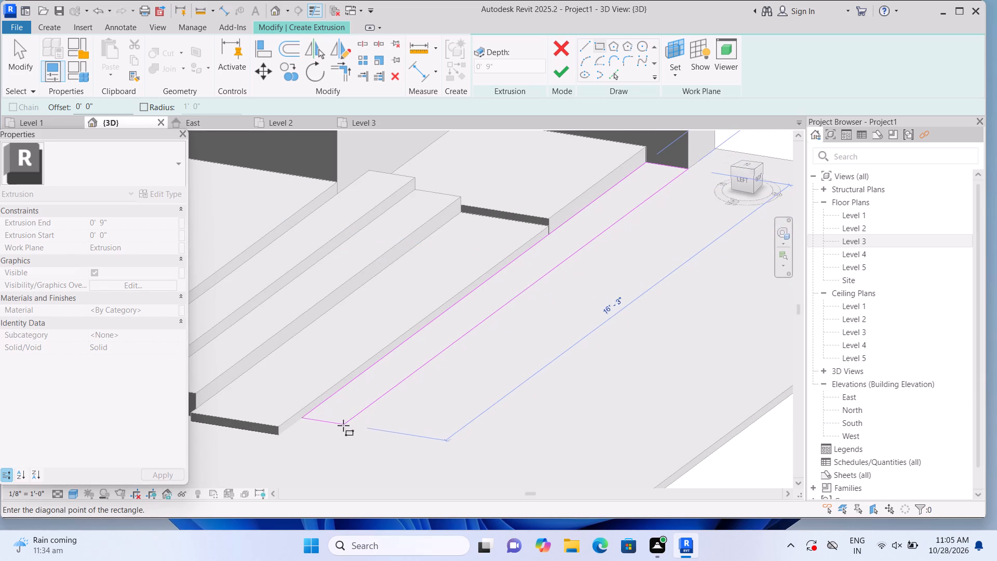
click(318, 441)
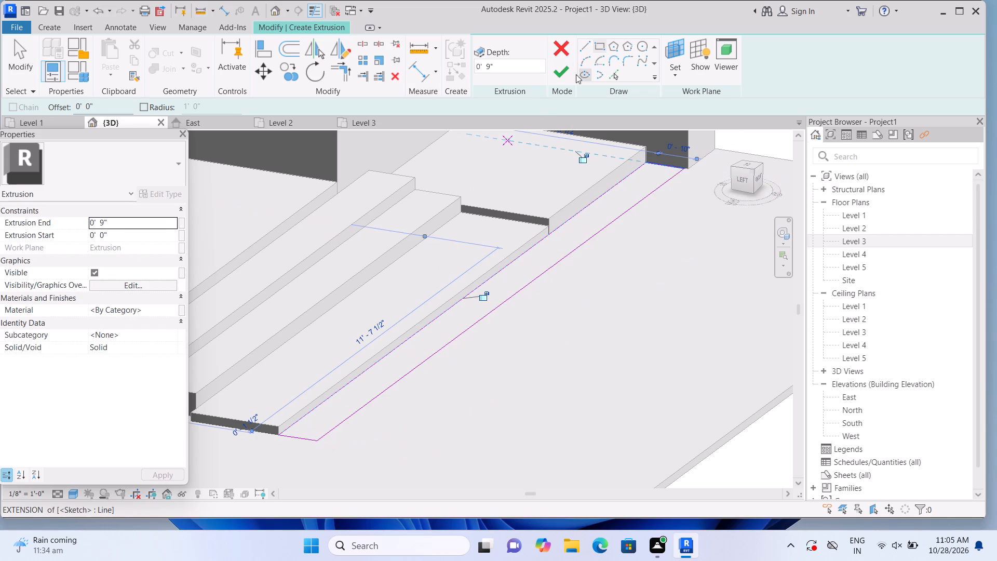
Set the extrusion end to 2" and finish the narrow strip extrusion beside the lowest step.
click(163, 220)
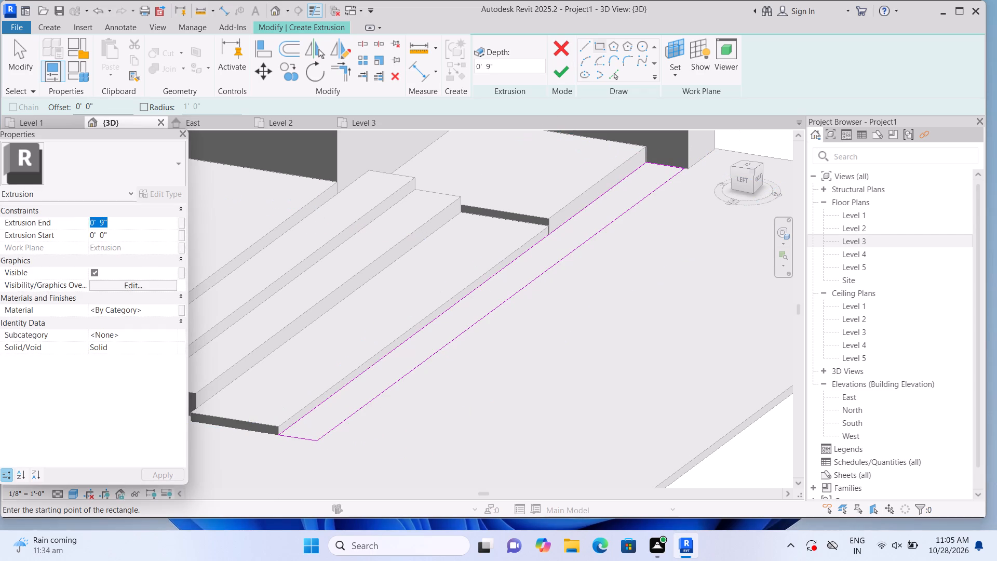
key(BackSpace)
text(2")
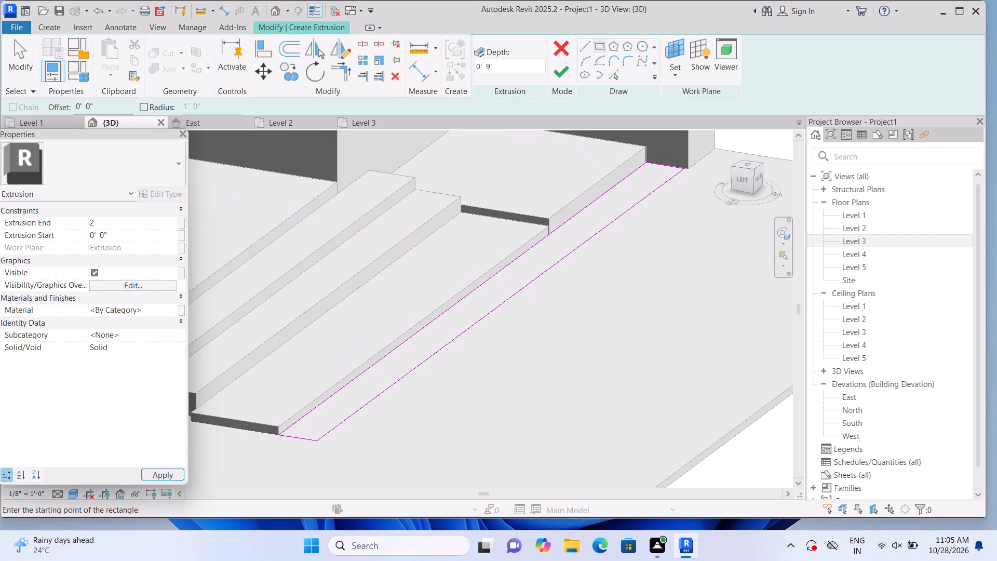
key(Return)
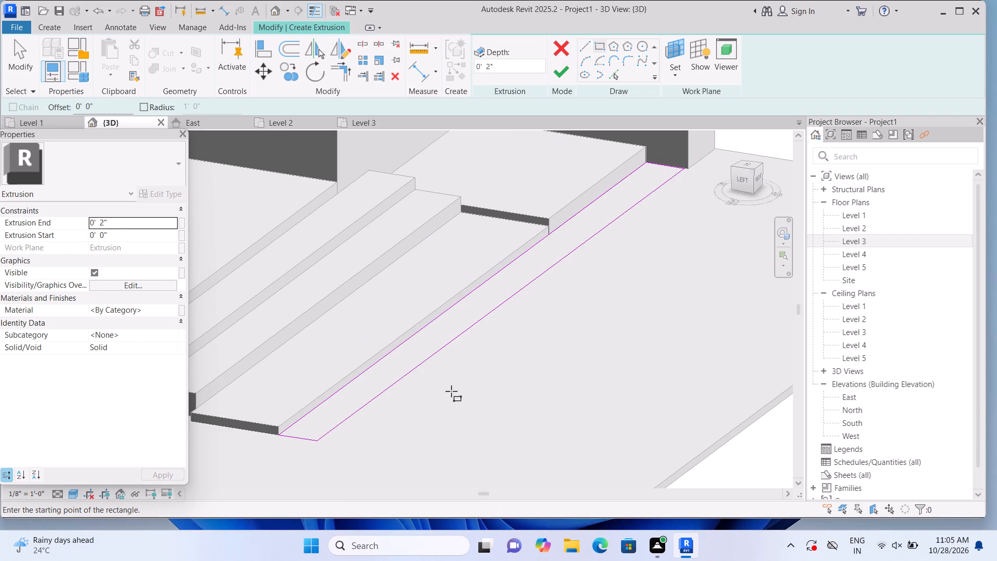
click(563, 69)
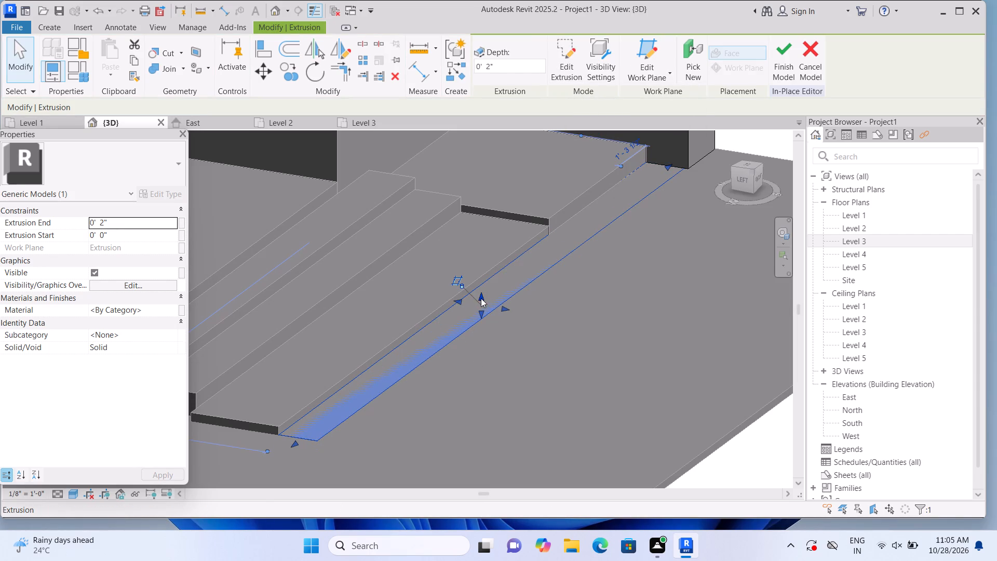
Raise the strip extrusion's top face to the lowest step's surface, at a depth of about 4 1/8".
drag(481, 298, 478, 292)
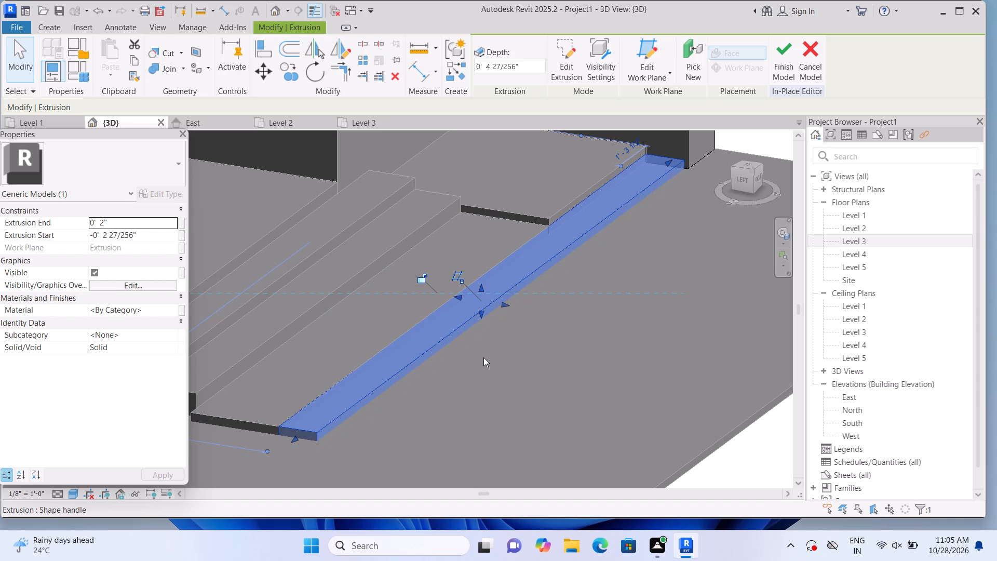
scroll(487, 314, up, 2)
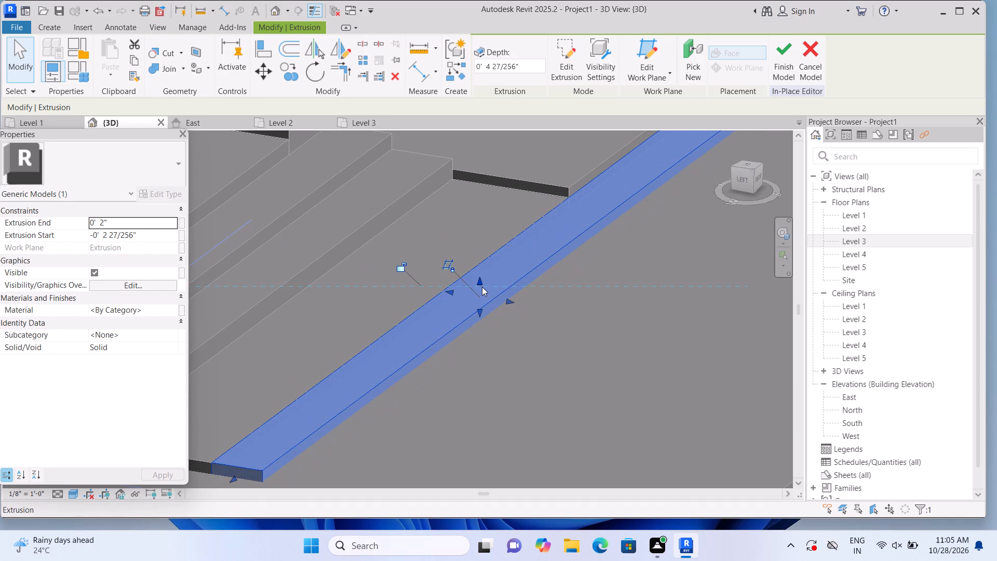
drag(478, 280, 478, 283)
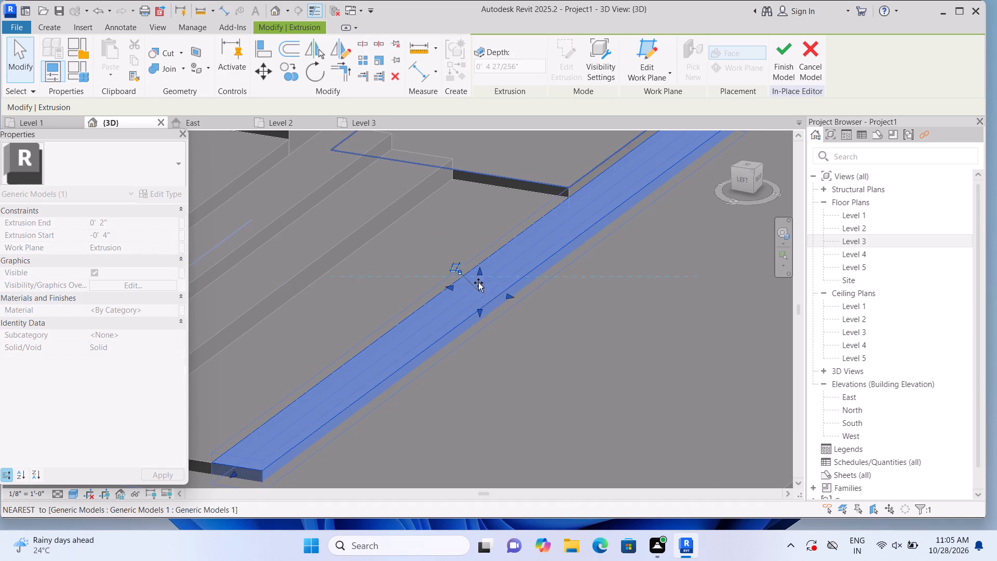
drag(478, 283, 479, 286)
scroll(500, 339, down, 3)
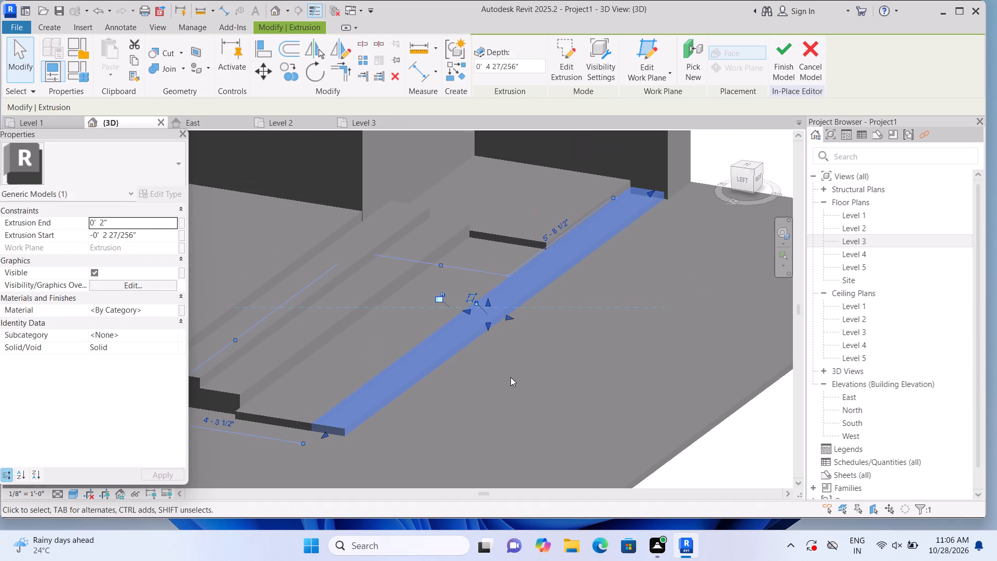
click(512, 385)
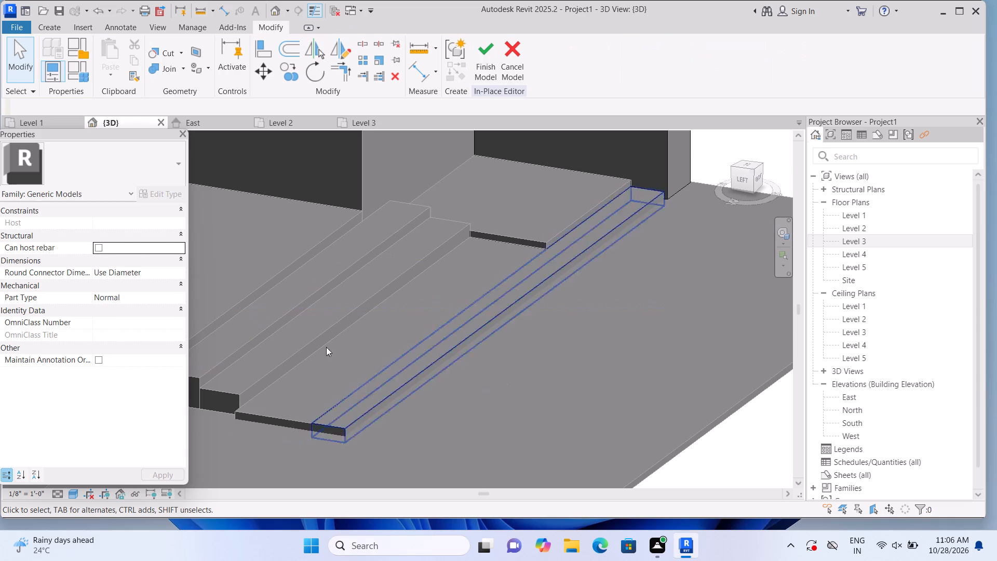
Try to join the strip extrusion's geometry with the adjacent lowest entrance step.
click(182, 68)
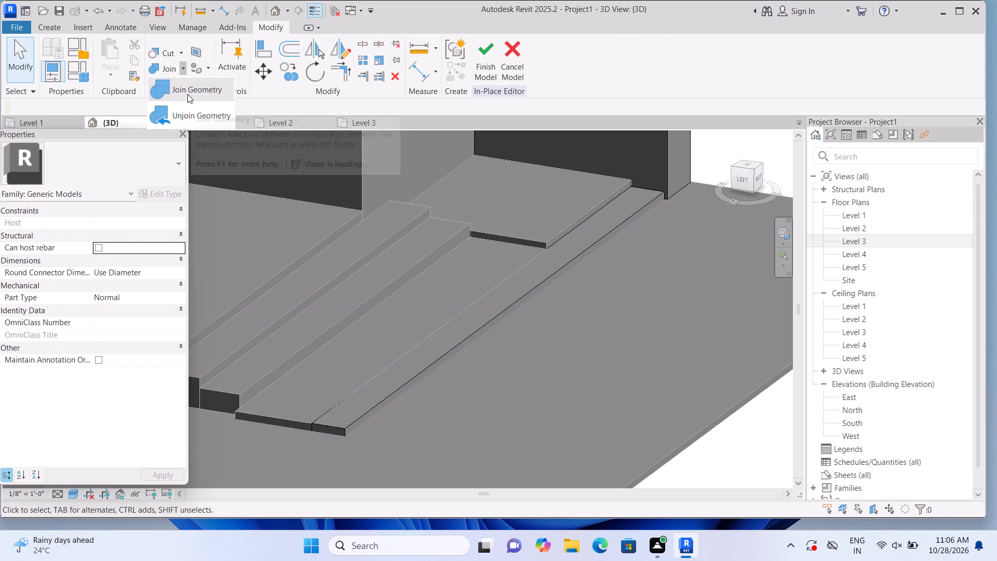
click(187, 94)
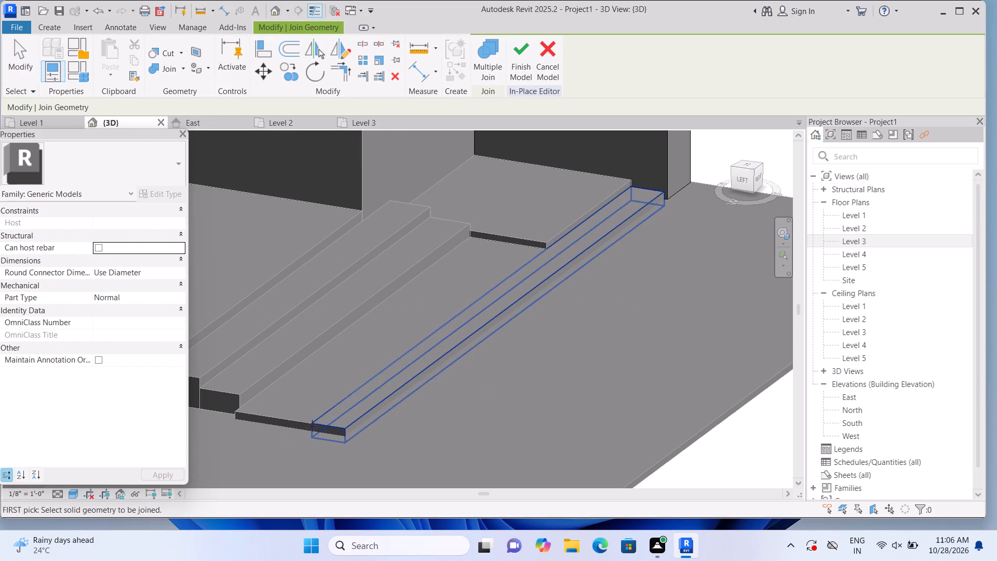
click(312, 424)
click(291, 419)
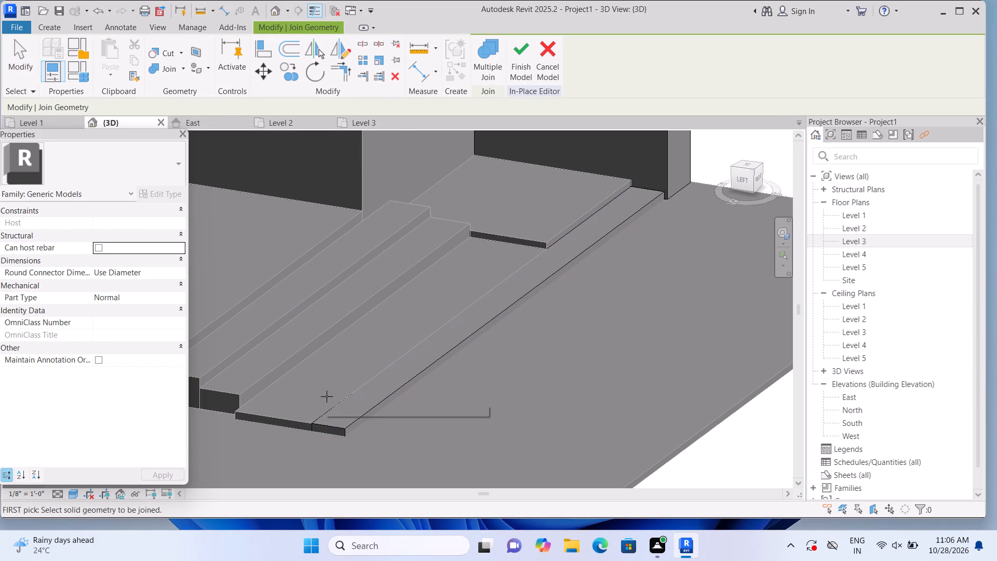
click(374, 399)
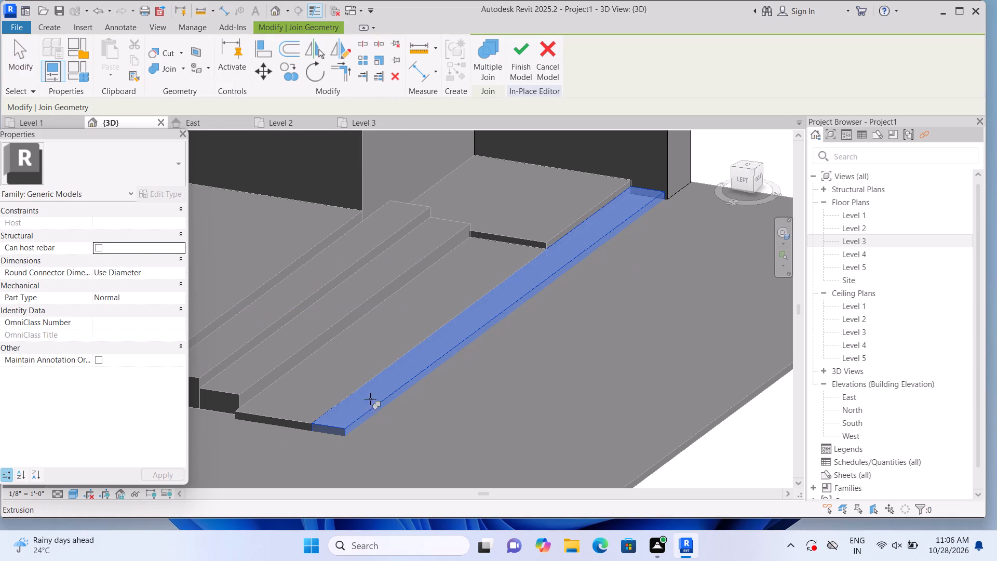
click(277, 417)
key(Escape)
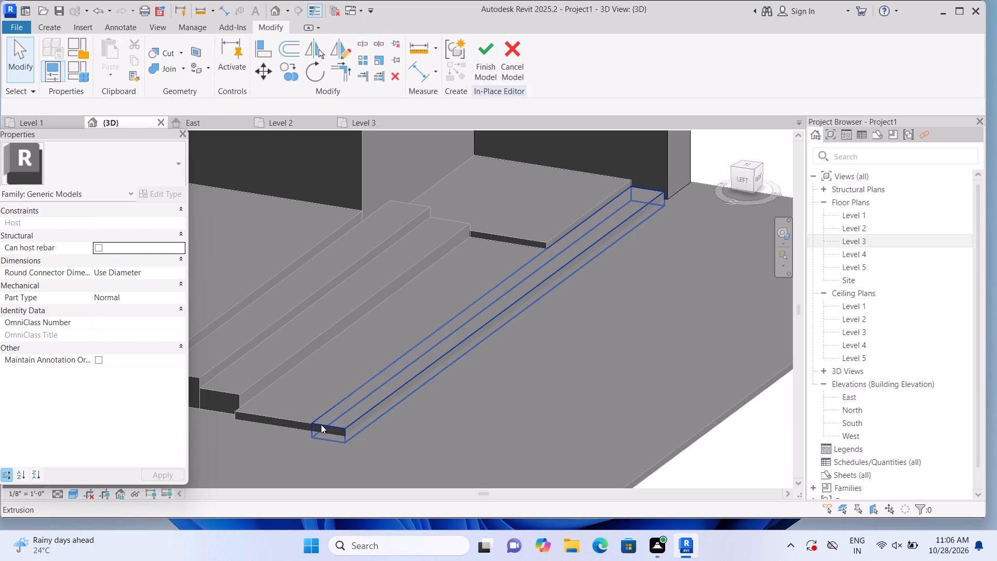
Examine the entrance steps and the added strip, both in the context of the facade and up close at their open end.
scroll(332, 421, down, 1)
scroll(831, 503, down, 2)
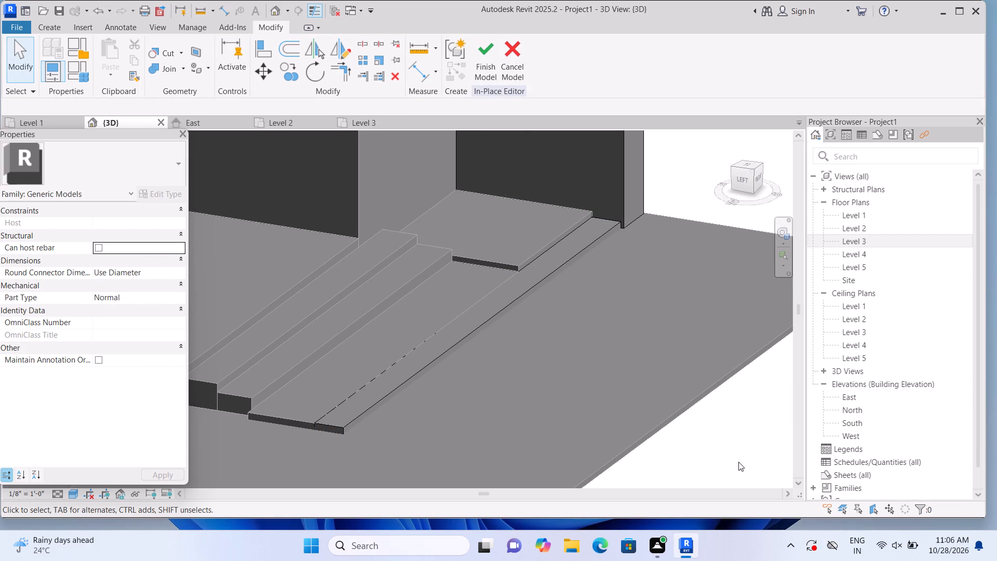
scroll(738, 462, down, 2)
middle_drag(729, 453, 713, 408)
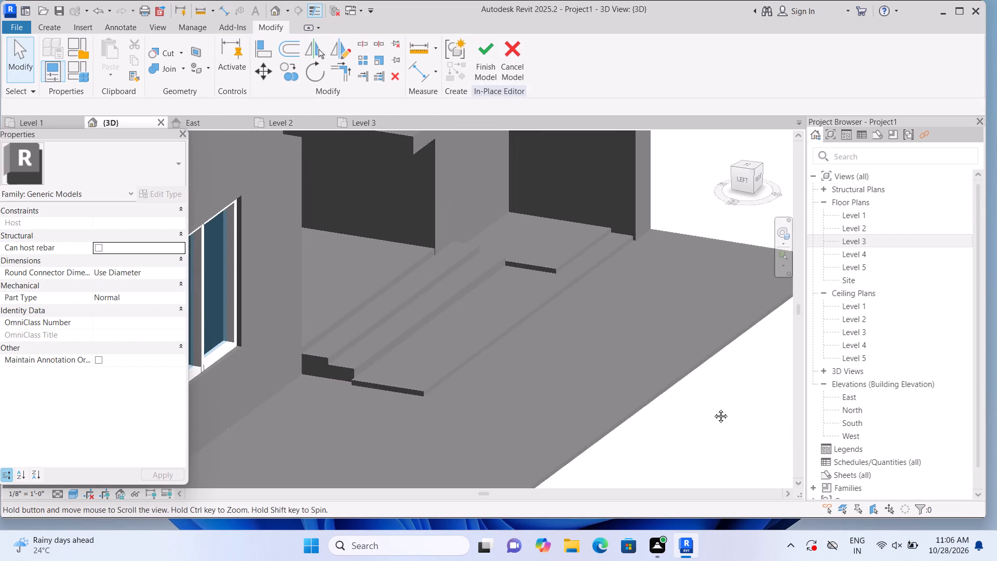
middle_drag(713, 408, 713, 408)
scroll(709, 416, down, 3)
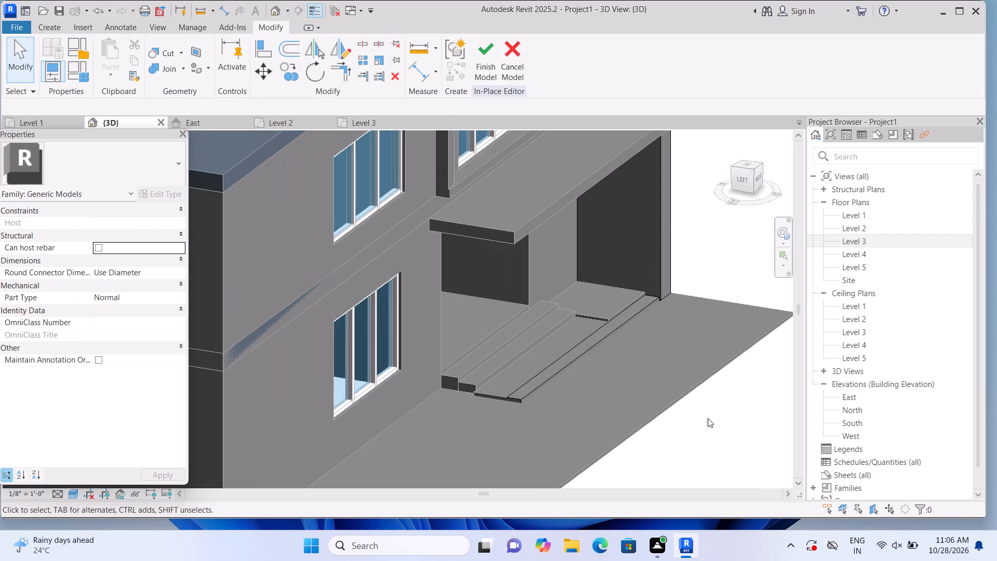
scroll(708, 418, up, 4)
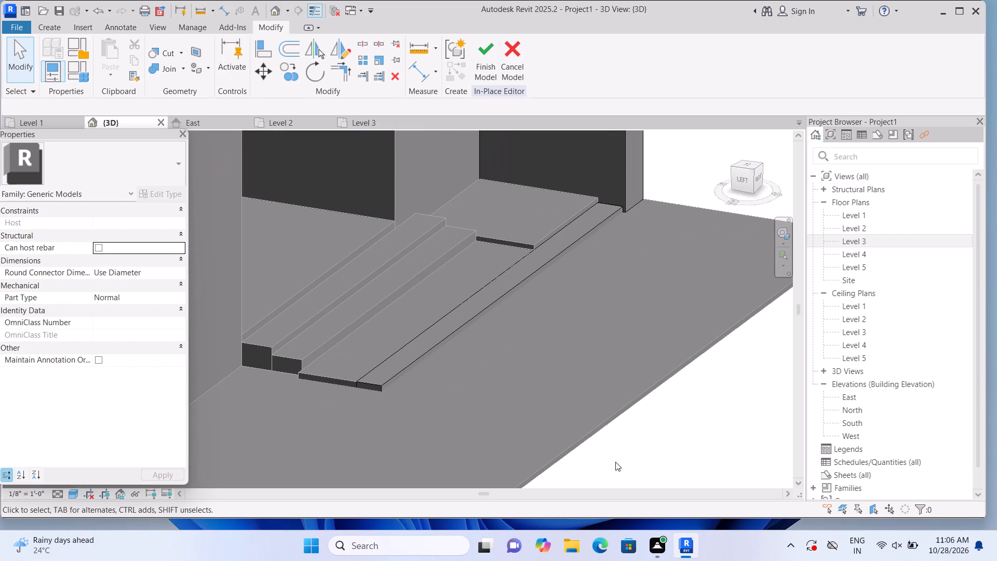
scroll(328, 424, up, 2)
scroll(282, 356, up, 1)
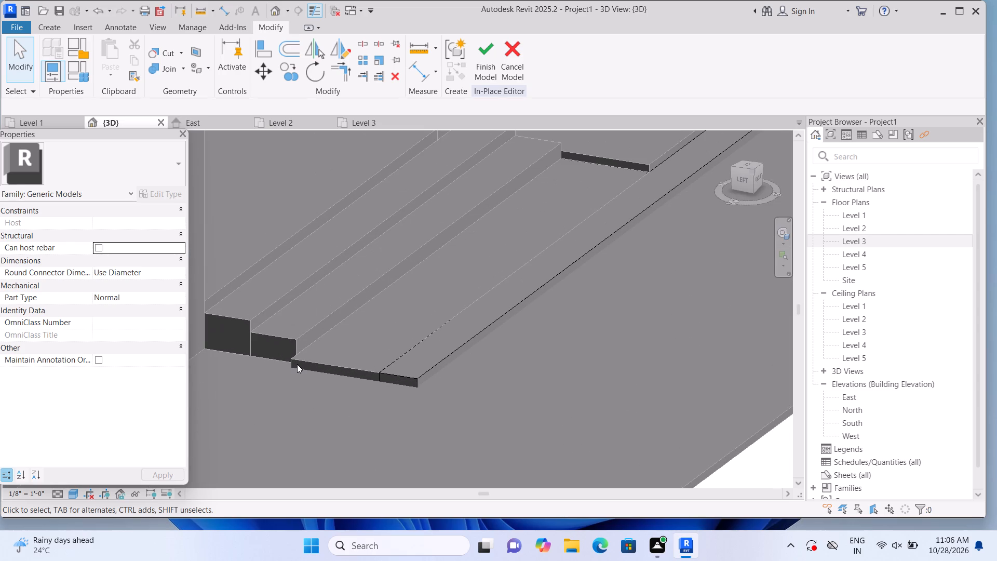
scroll(299, 365, down, 2)
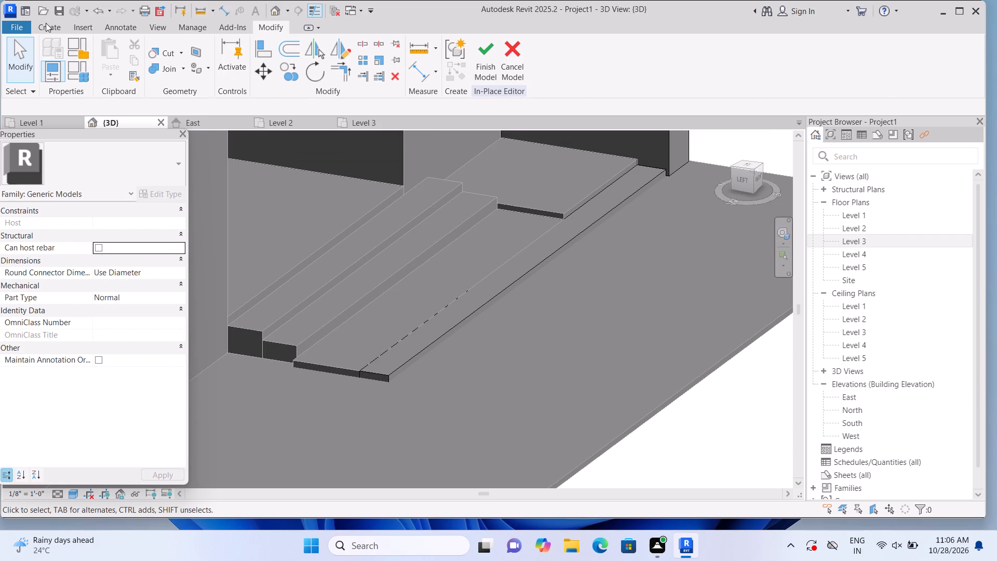
Start another solid extrusion on the base slab's plane and sketch a rectangle about 4'-9" by 4 1/2" across the steps' open end.
click(52, 26)
click(104, 55)
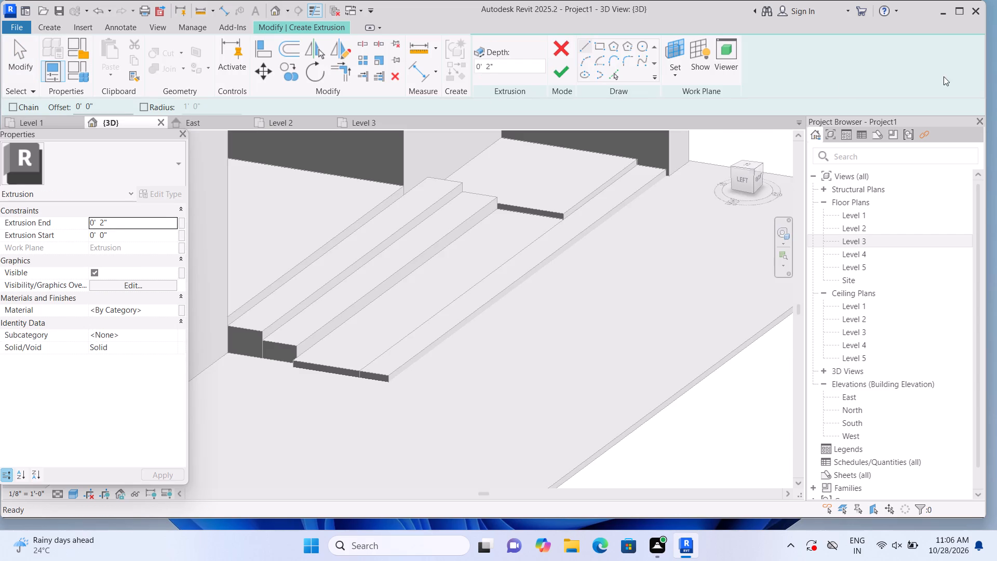
click(675, 73)
click(681, 121)
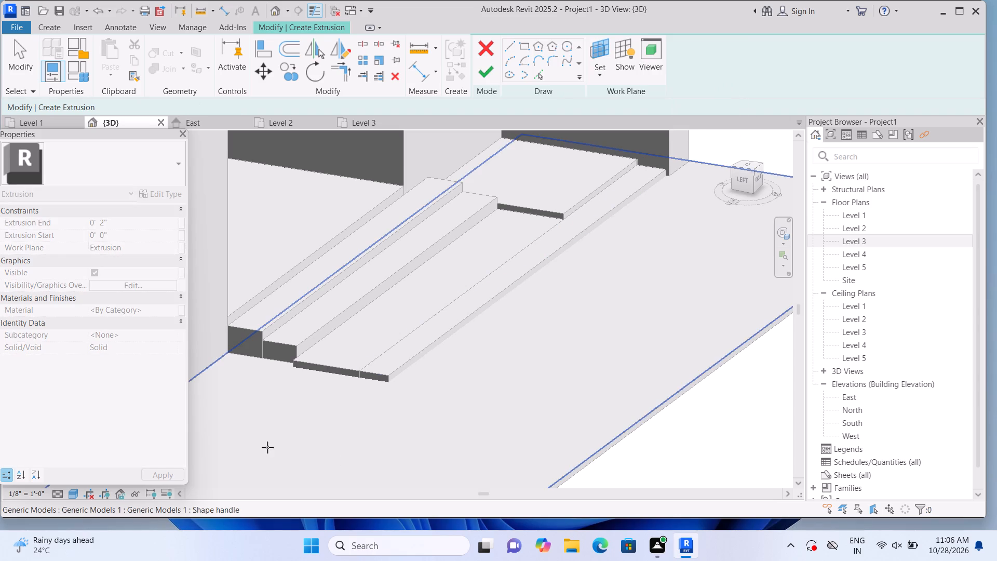
click(262, 360)
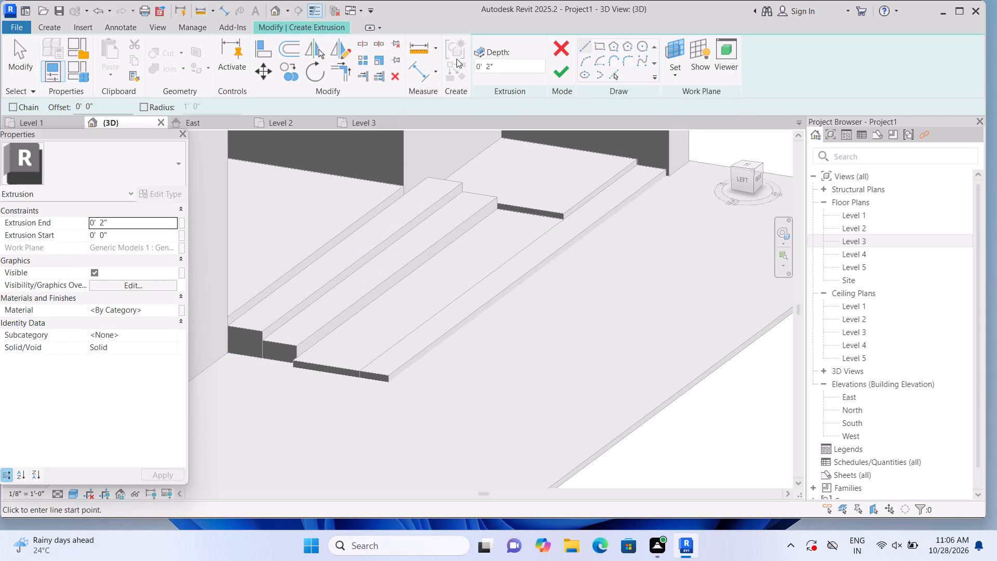
click(602, 45)
click(231, 353)
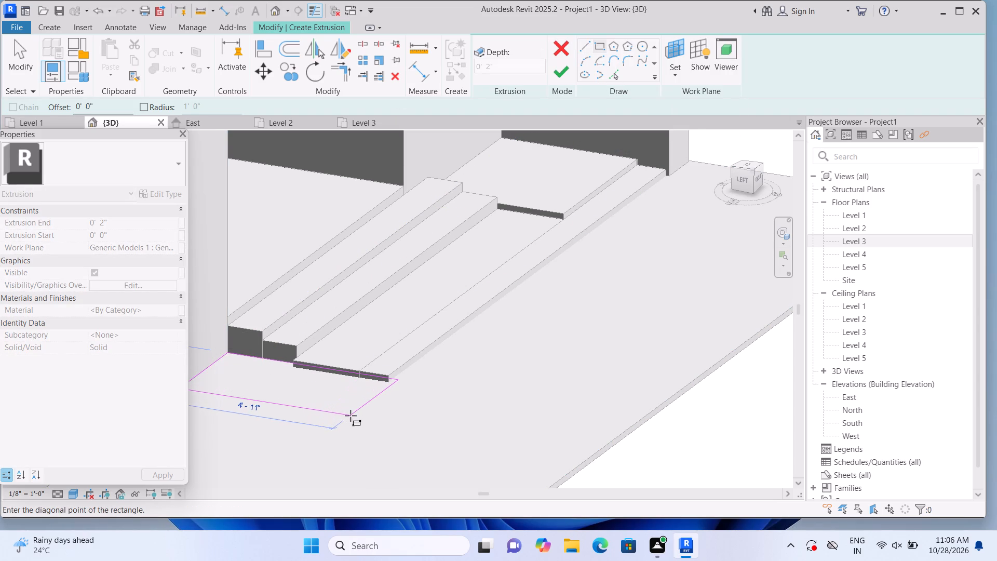
click(372, 393)
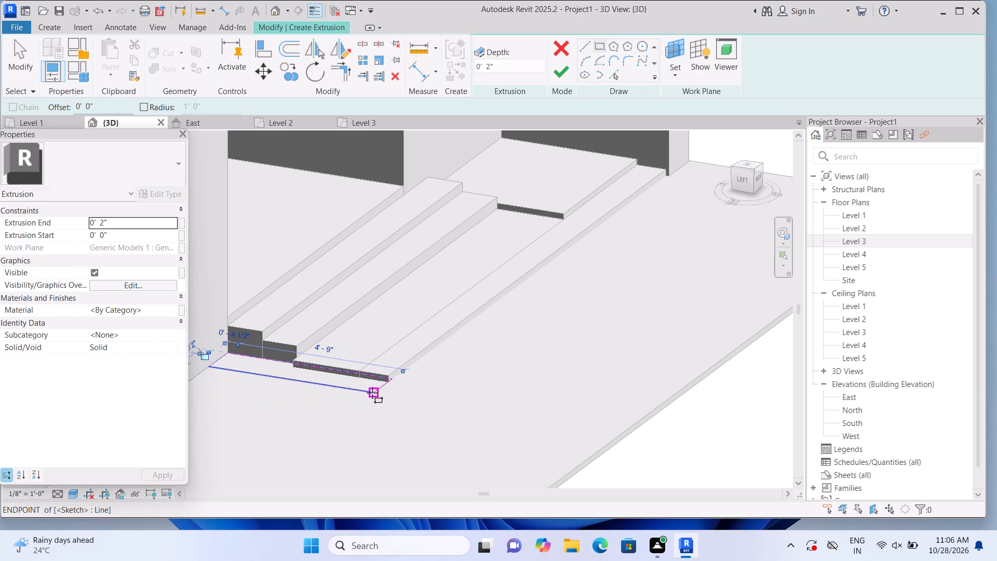
Set the extrusion end to 9" and finish the extrusion across the steps' open end.
click(168, 220)
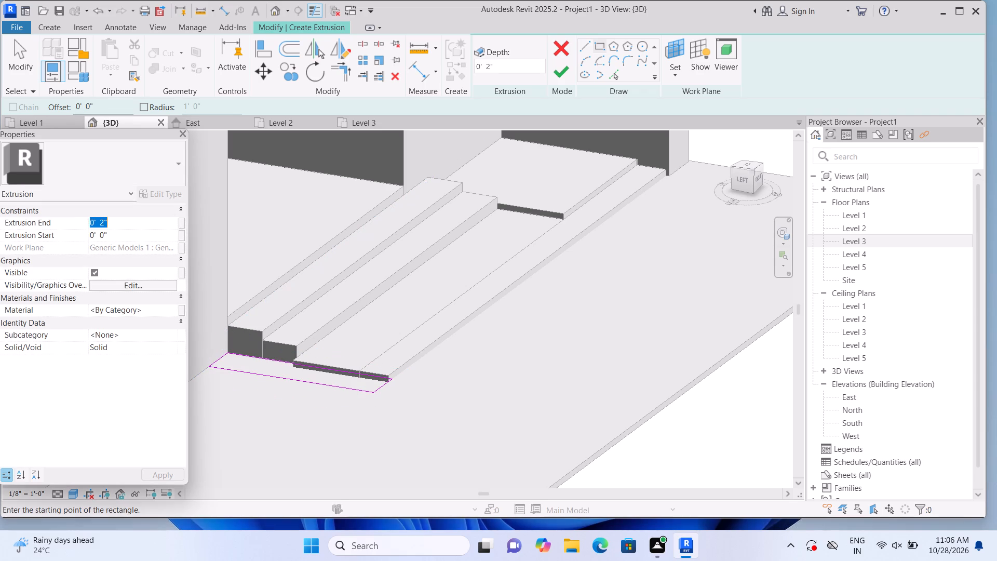
key(Delete)
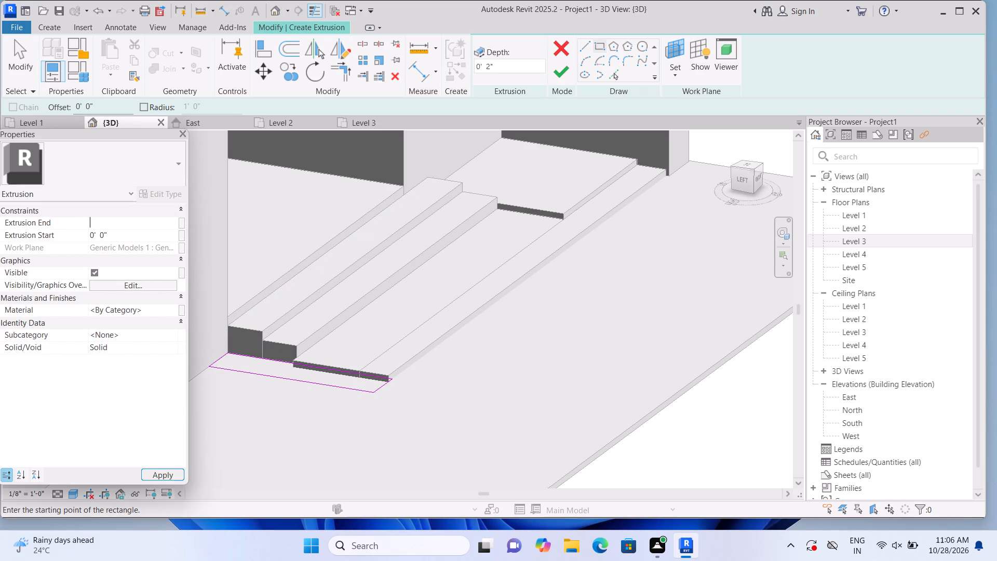
text(9")
key(Return)
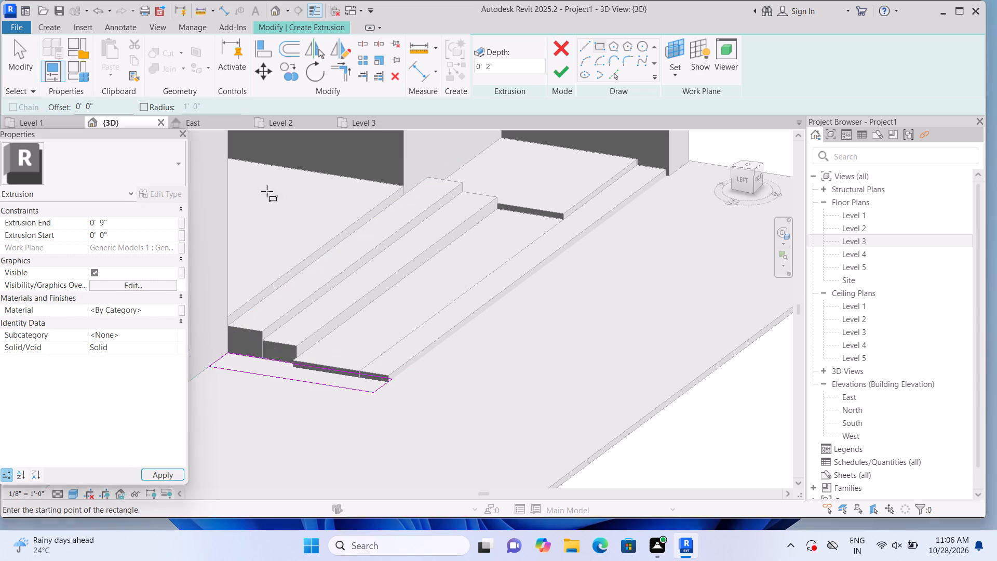
click(557, 70)
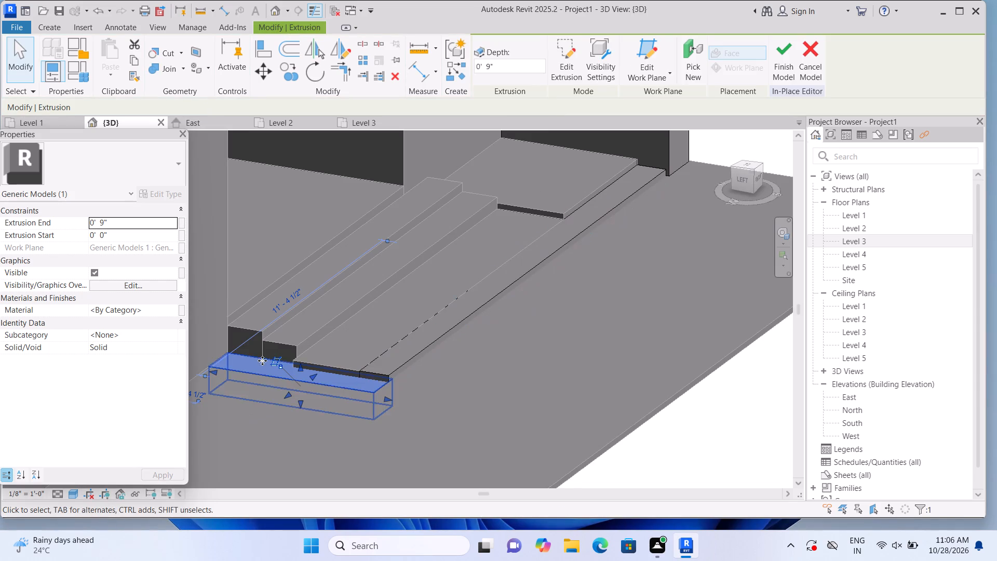
Stretch the new extrusion's top face upward above the steps to a depth of about 4'-8 7/16".
drag(301, 367, 331, 231)
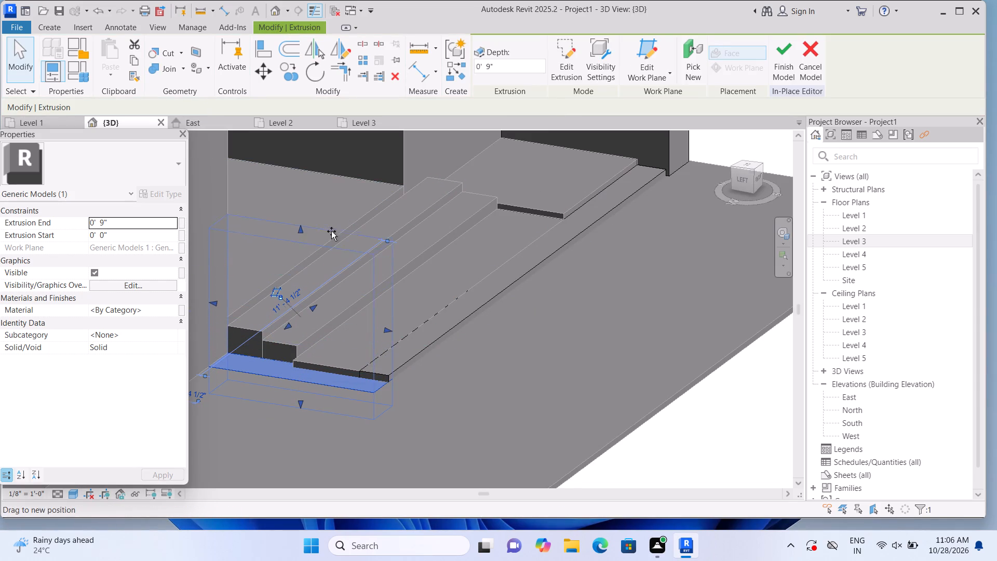
drag(331, 231, 332, 231)
scroll(339, 314, down, 6)
scroll(324, 302, up, 2)
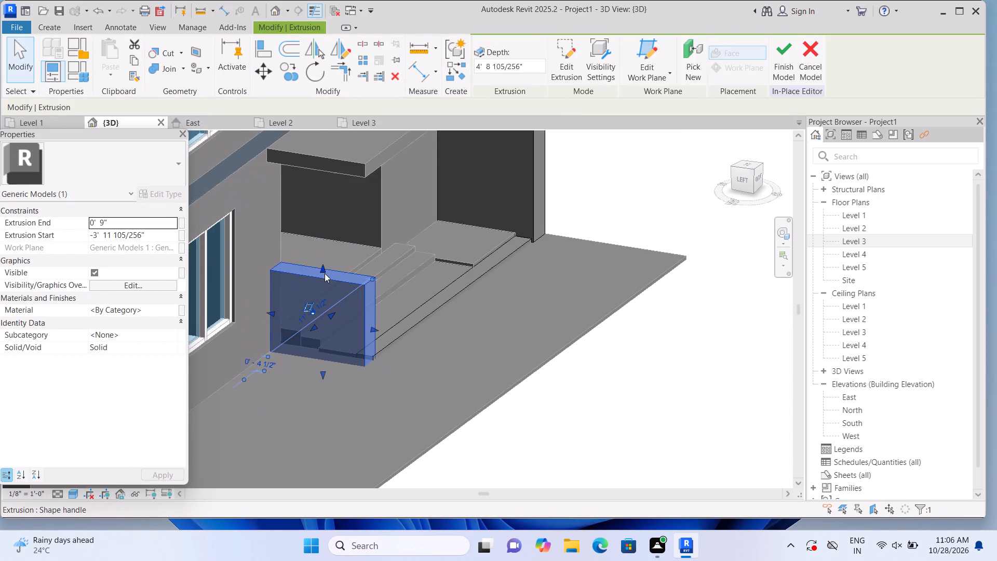
Stretch the new end wall's top face up to the canopy's underside, to a depth of about 10'-1".
drag(321, 266, 326, 164)
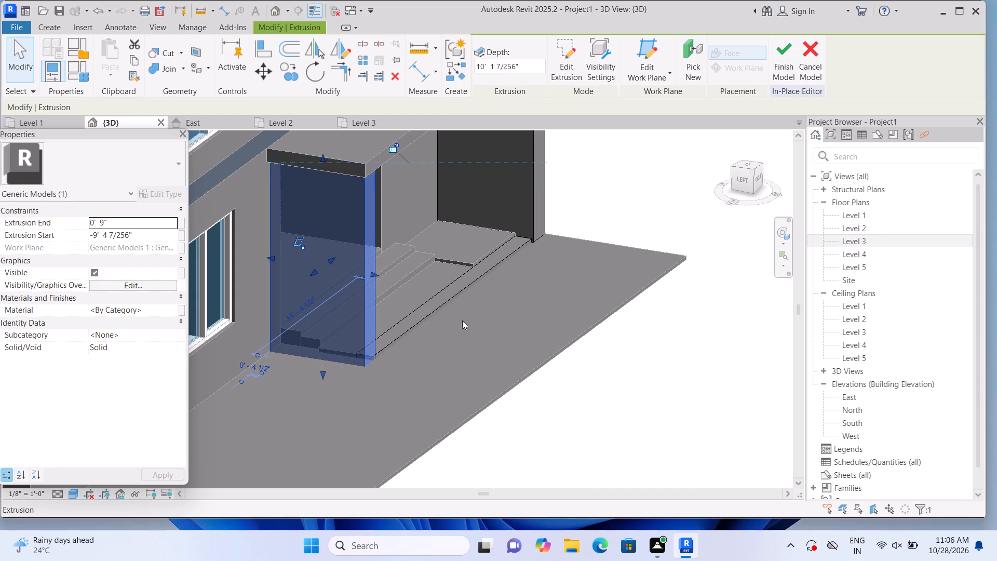
click(588, 412)
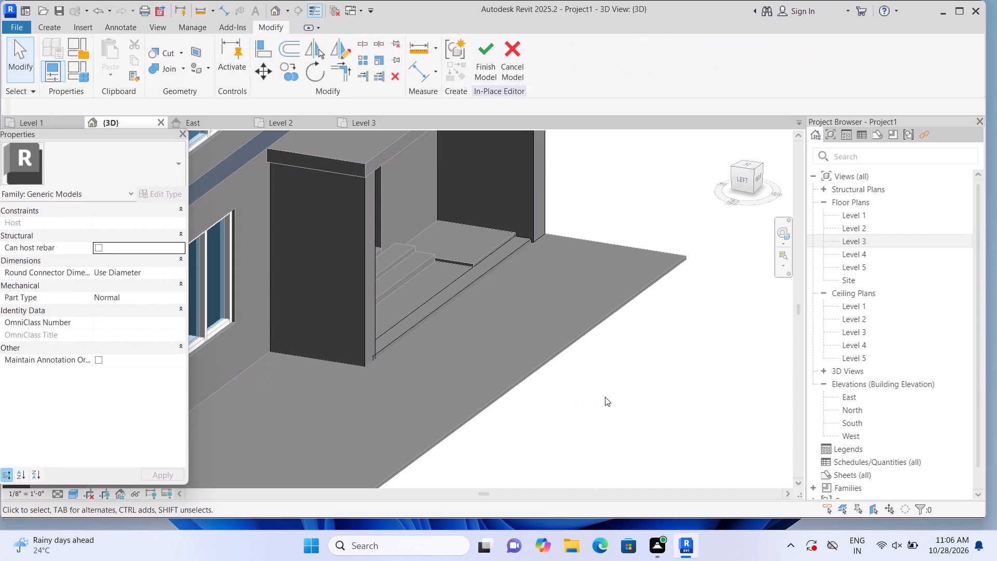
Finish the in-place model containing the new full-height end wall of the entrance.
shift+middle_drag(609, 392, 573, 413)
shift+middle_drag(592, 411, 576, 418)
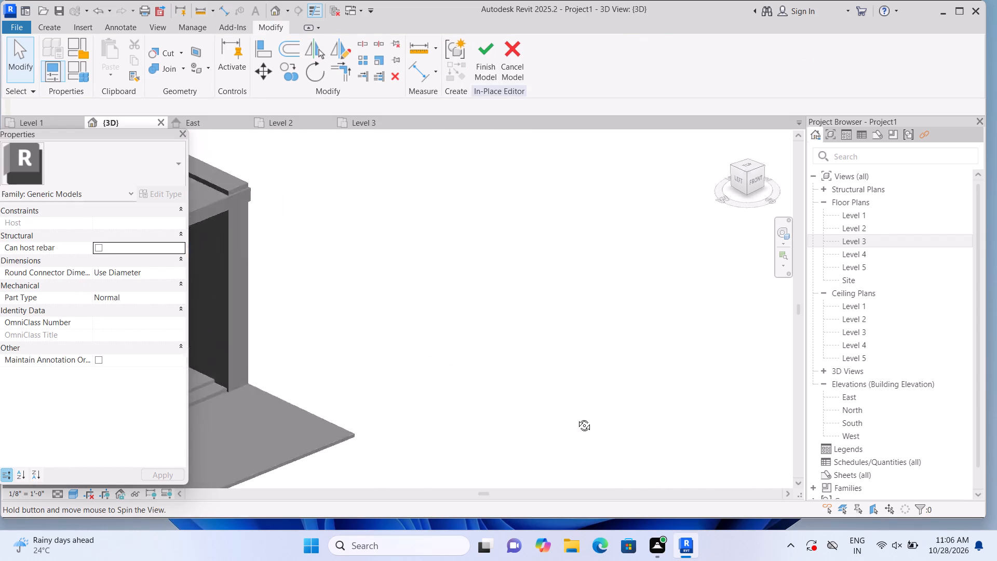
shift+middle_drag(576, 418, 530, 418)
scroll(577, 355, down, 10)
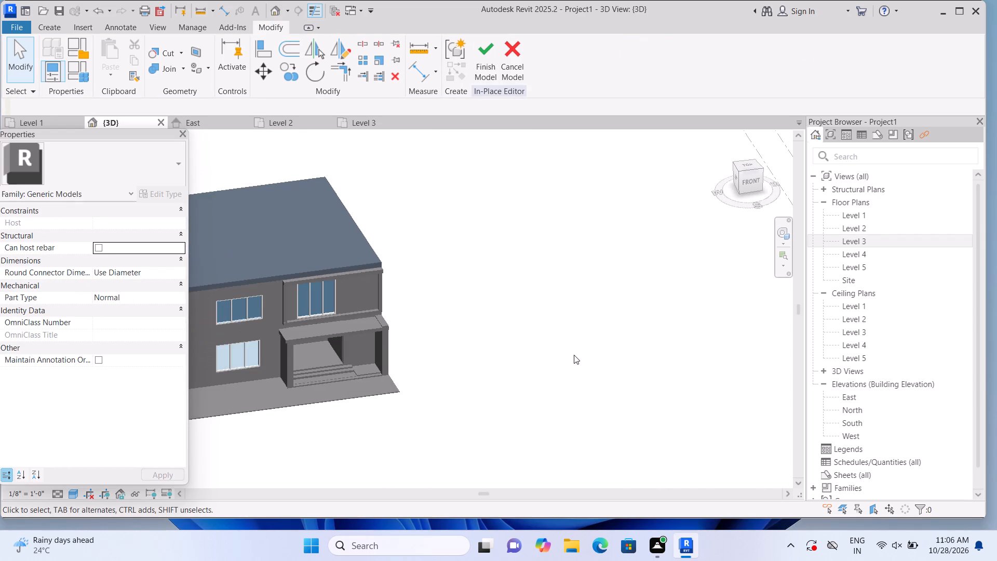
middle_drag(463, 420, 630, 388)
scroll(465, 346, up, 2)
scroll(446, 303, up, 2)
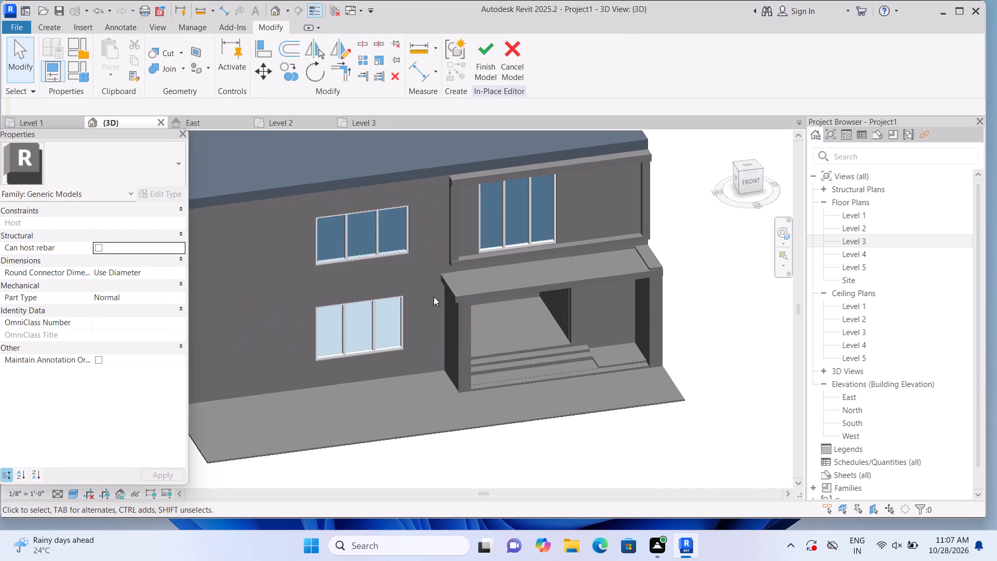
scroll(434, 297, up, 3)
scroll(481, 291, up, 5)
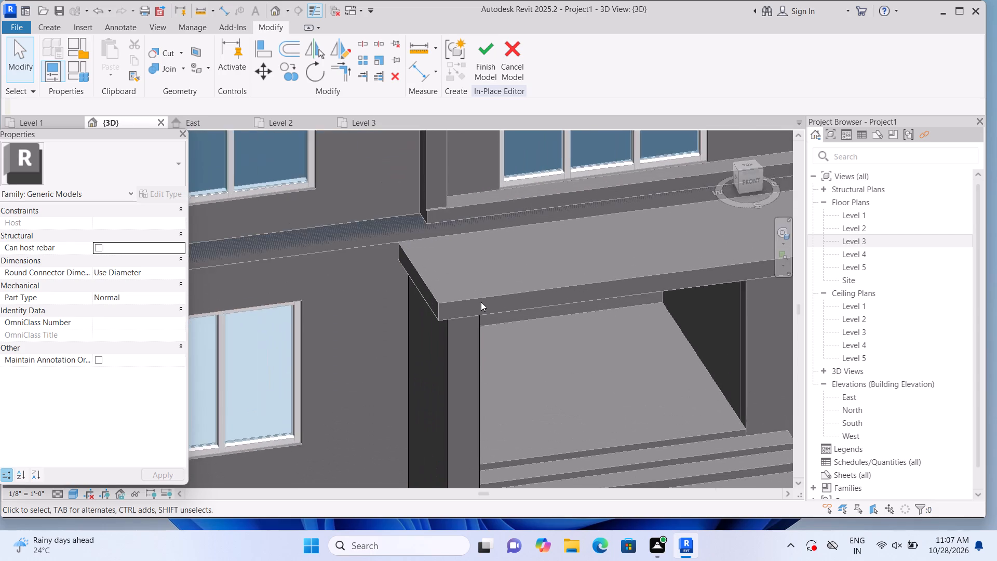
scroll(481, 302, up, 2)
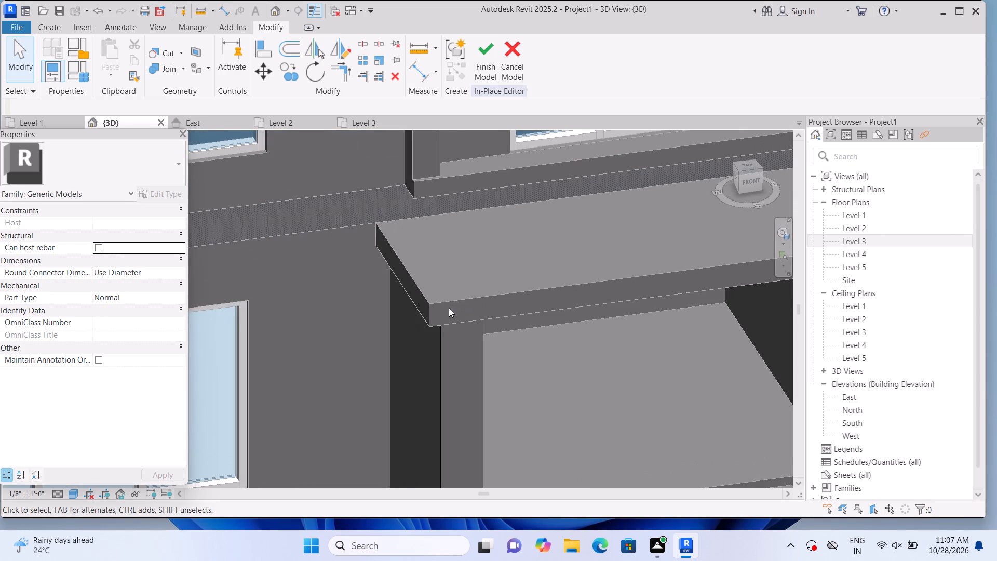
scroll(458, 290, down, 1)
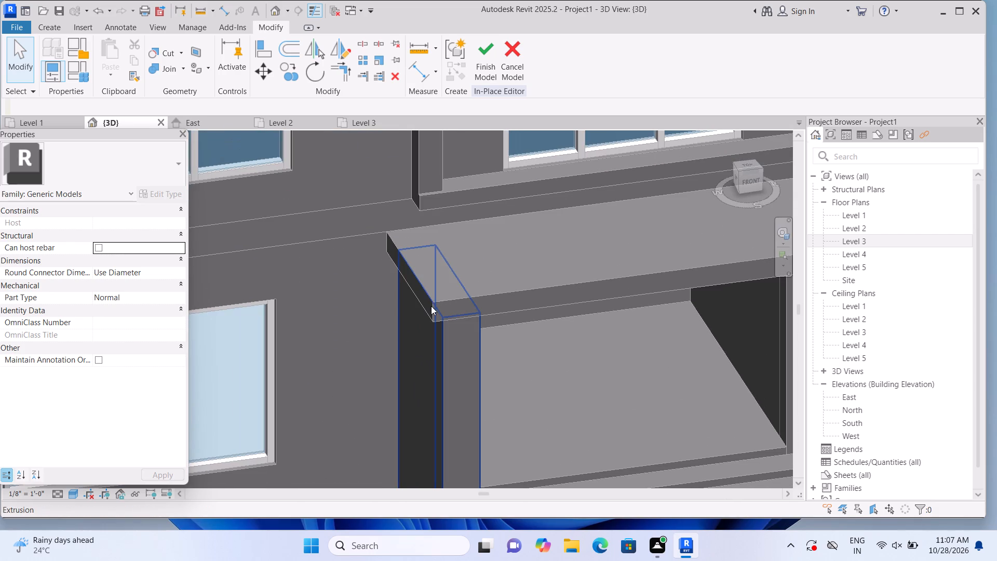
click(486, 74)
Pull the canopy's overhanging end inward to line up with the outer face of the new end wall.
click(521, 286)
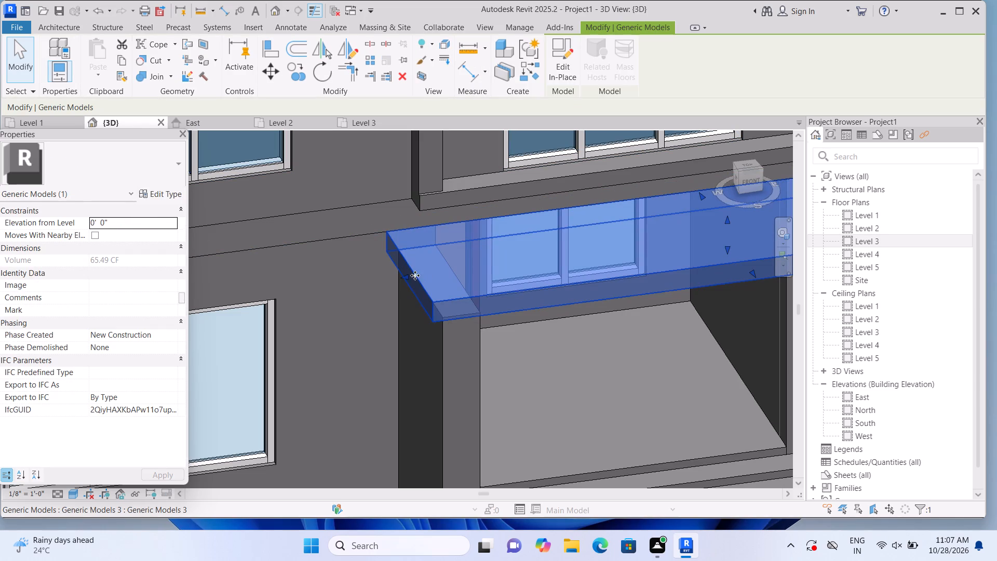
drag(402, 276, 420, 273)
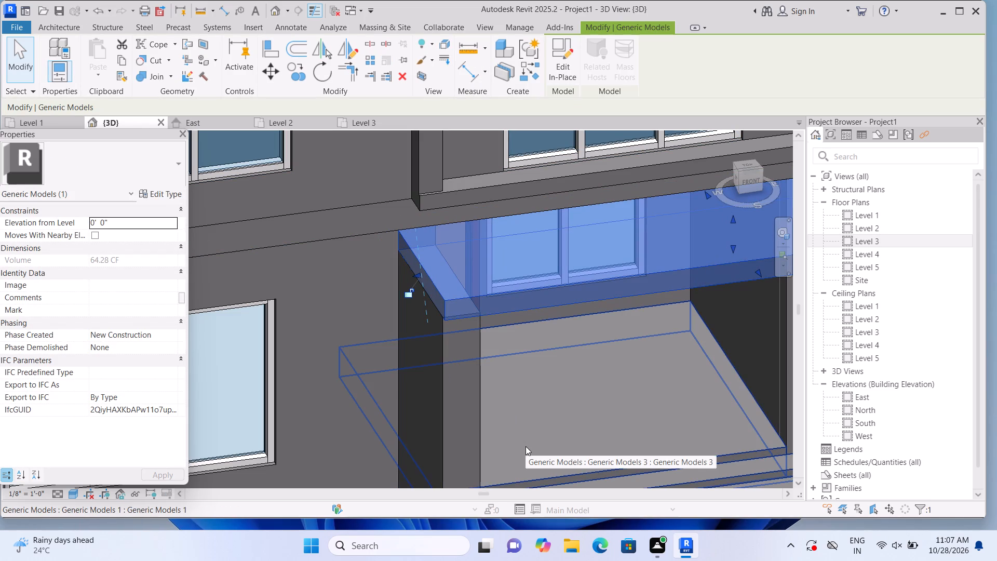
key(Escape)
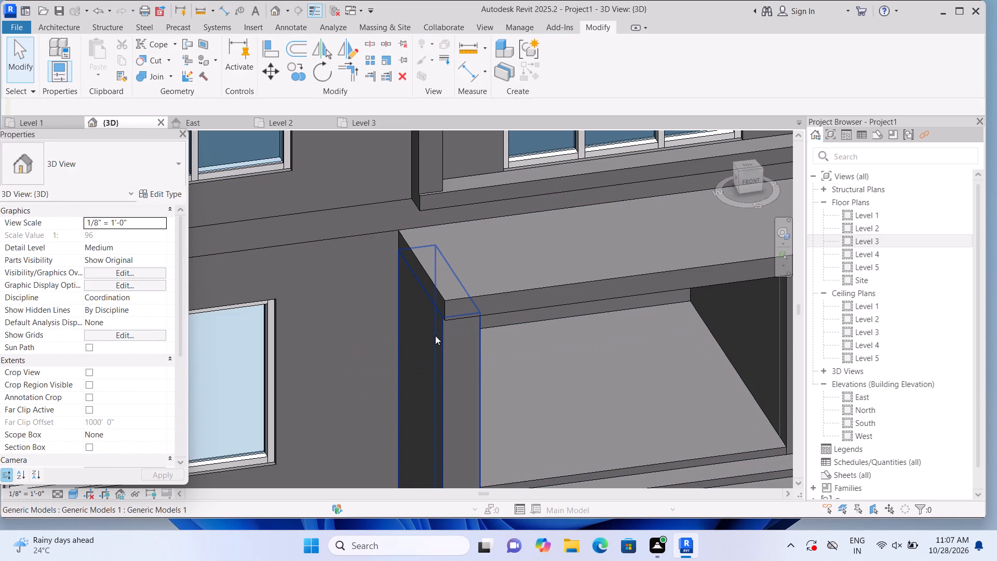
click(439, 285)
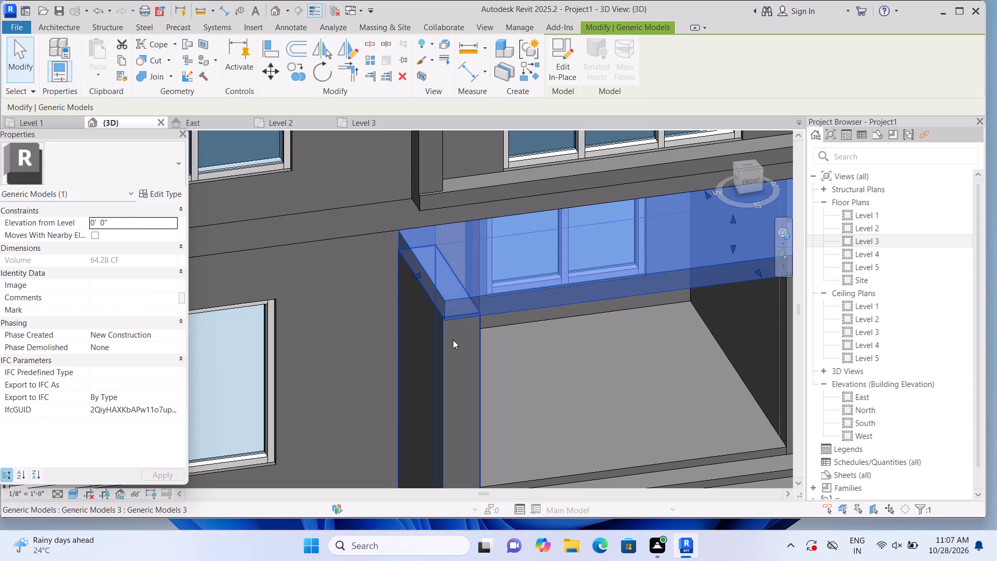
scroll(453, 340, up, 5)
scroll(431, 293, up, 3)
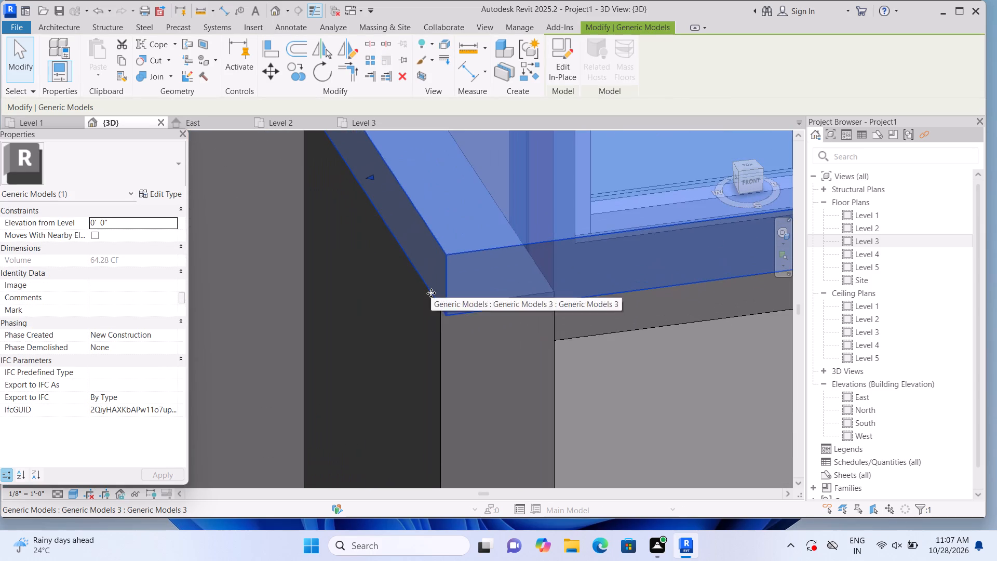
scroll(431, 293, down, 16)
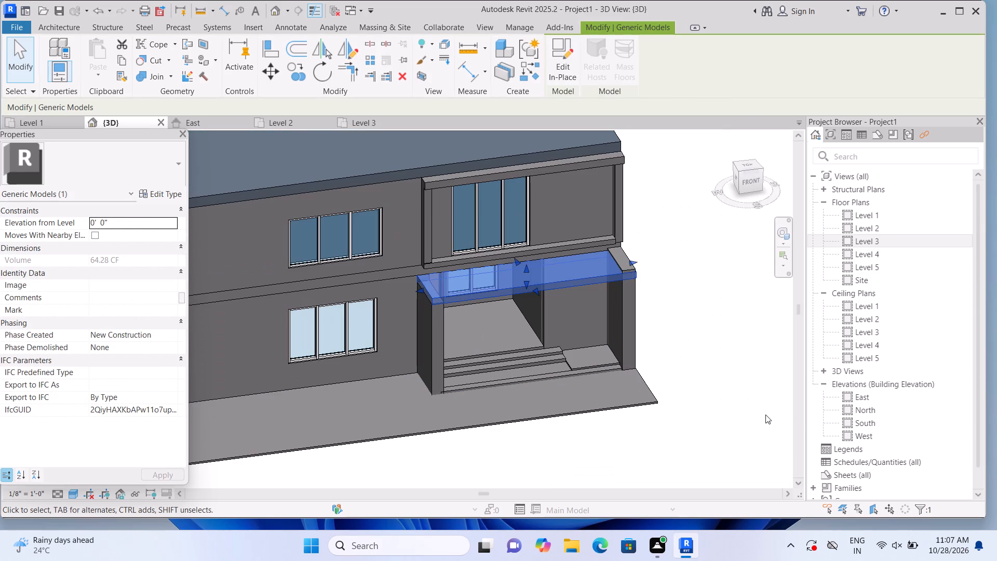
click(720, 403)
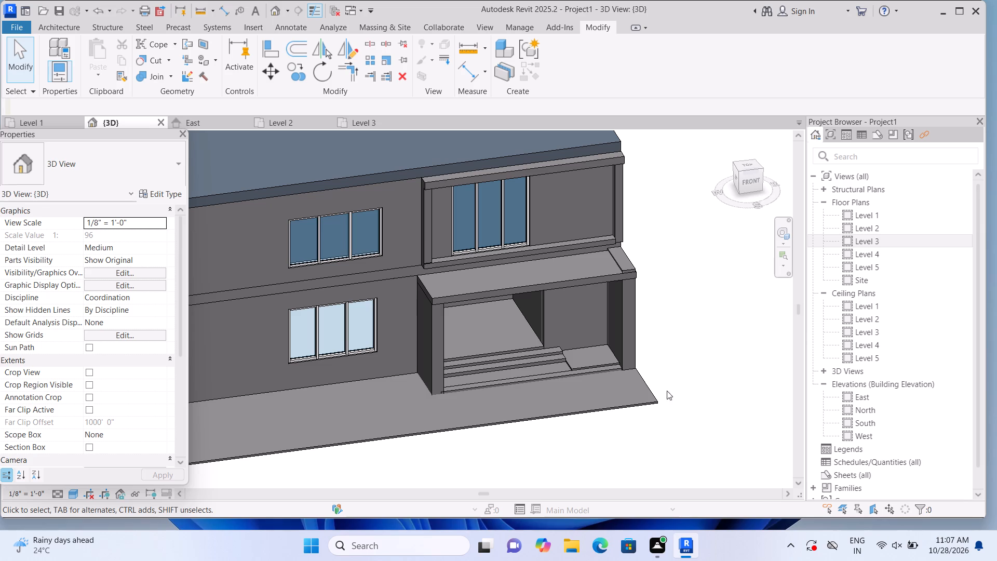
Examine the entrance porch, canopy and steps from the front, from below and from the building's corner.
scroll(659, 373, up, 2)
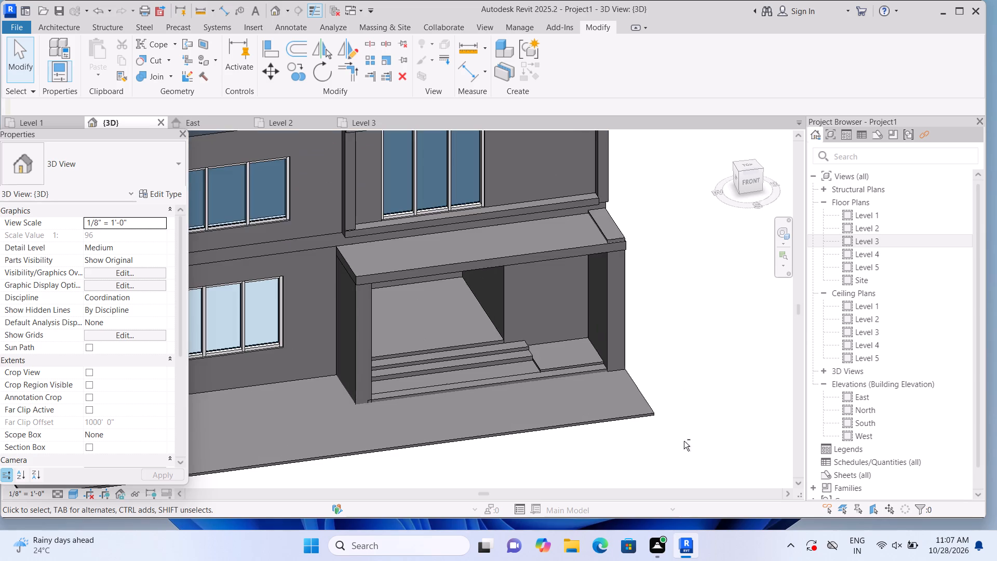
shift+middle_drag(684, 441, 673, 403)
shift+middle_drag(622, 359, 630, 398)
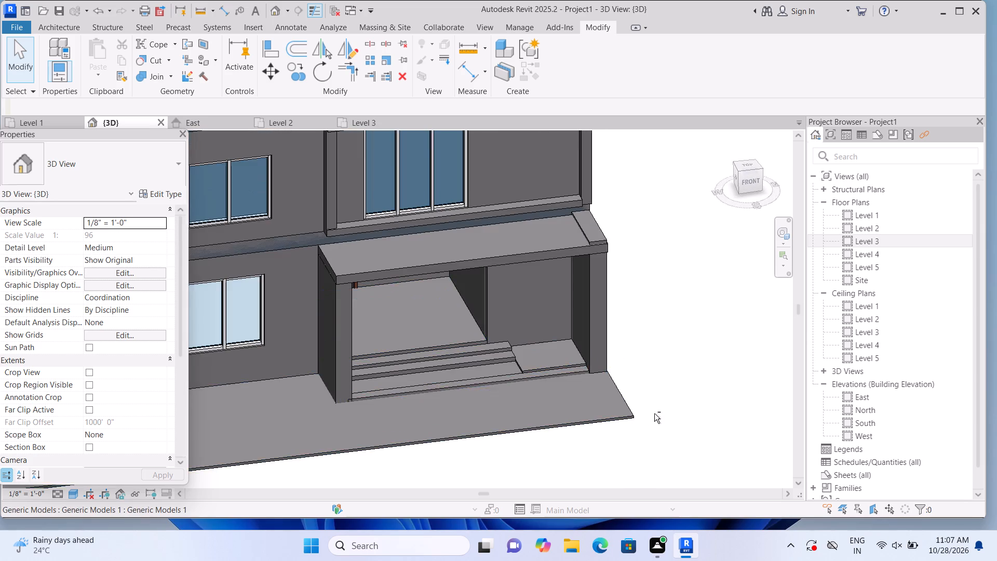
shift+middle_drag(661, 416, 635, 333)
middle_drag(588, 348, 778, 485)
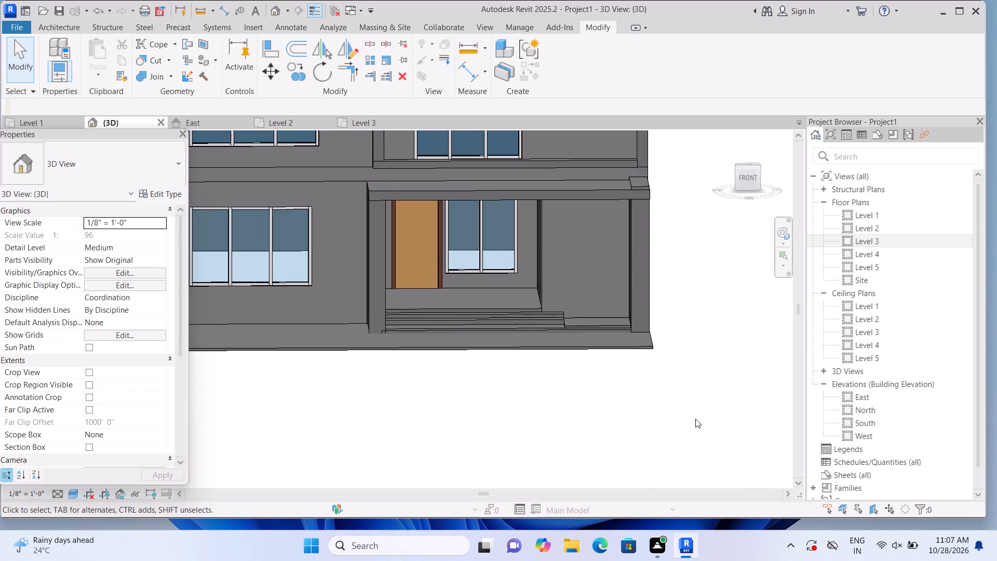
shift+middle_drag(693, 471, 679, 410)
middle_drag(644, 364, 706, 510)
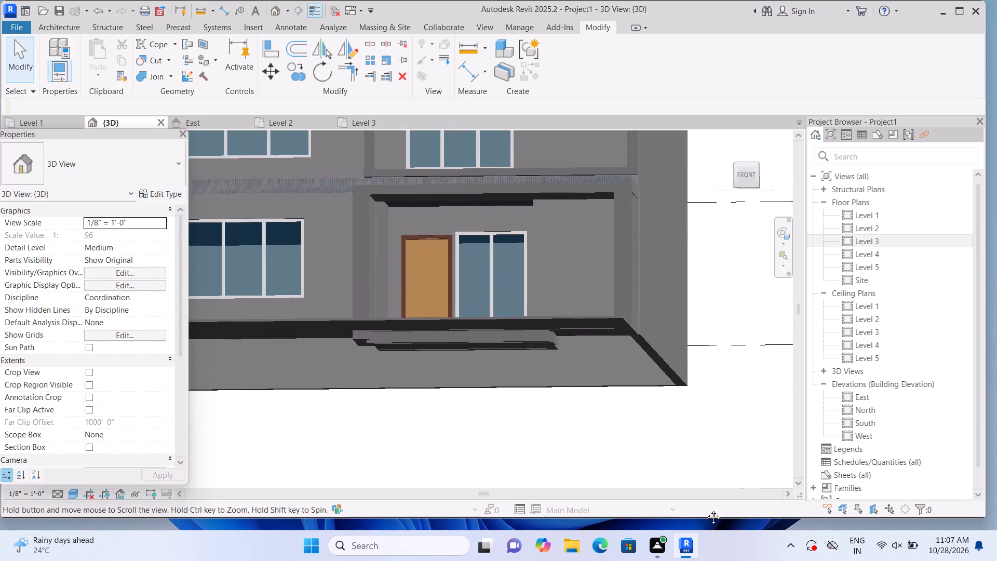
middle_drag(706, 510, 706, 507)
scroll(688, 420, up, 1)
middle_drag(688, 421, 703, 465)
scroll(702, 464, down, 3)
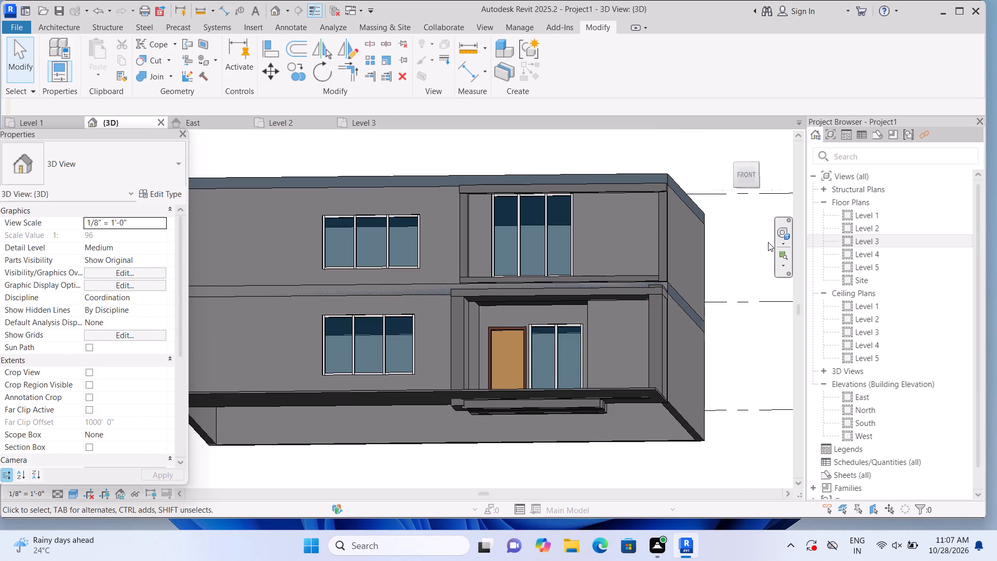
click(723, 136)
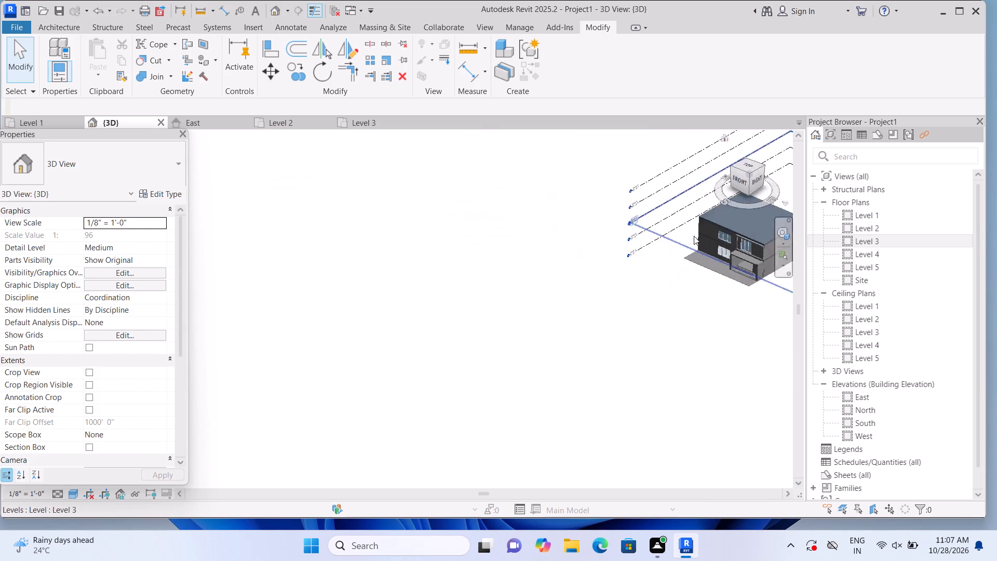
scroll(257, 386, up, 7)
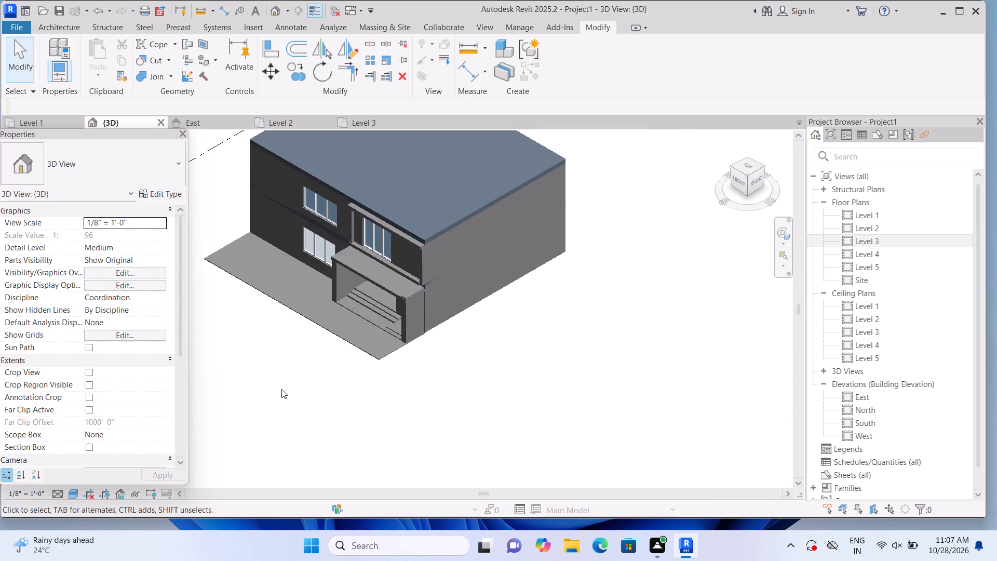
middle_drag(294, 398, 432, 491)
scroll(426, 474, up, 3)
middle_drag(413, 451, 306, 442)
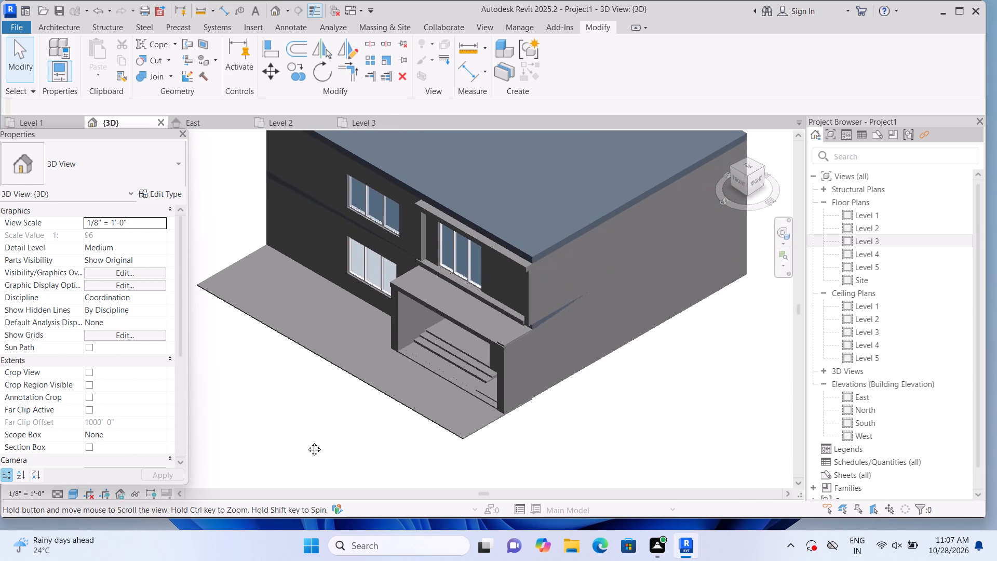
middle_drag(306, 442, 306, 442)
scroll(522, 451, up, 2)
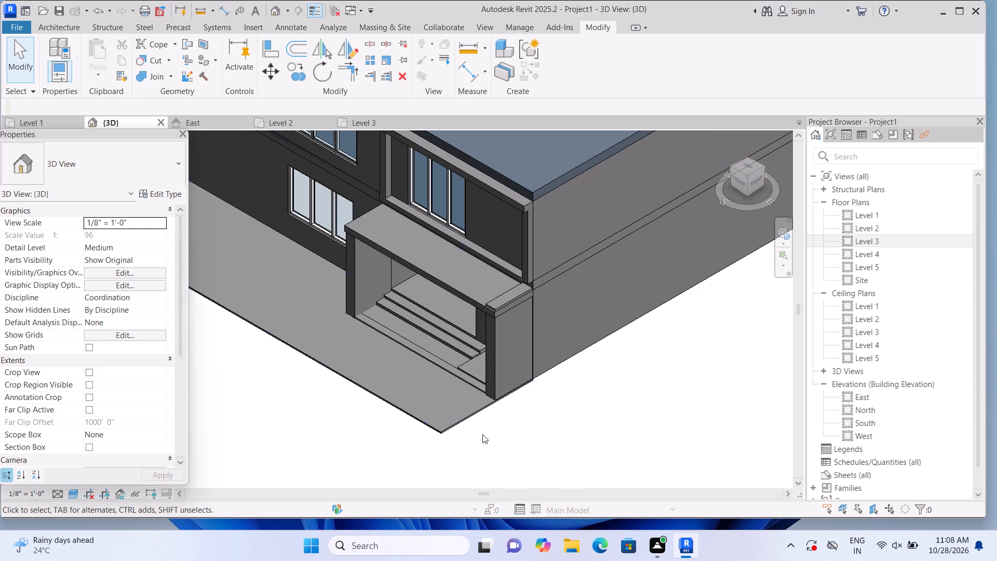
Join the canopy's geometry with the entrance side wall model.
click(172, 76)
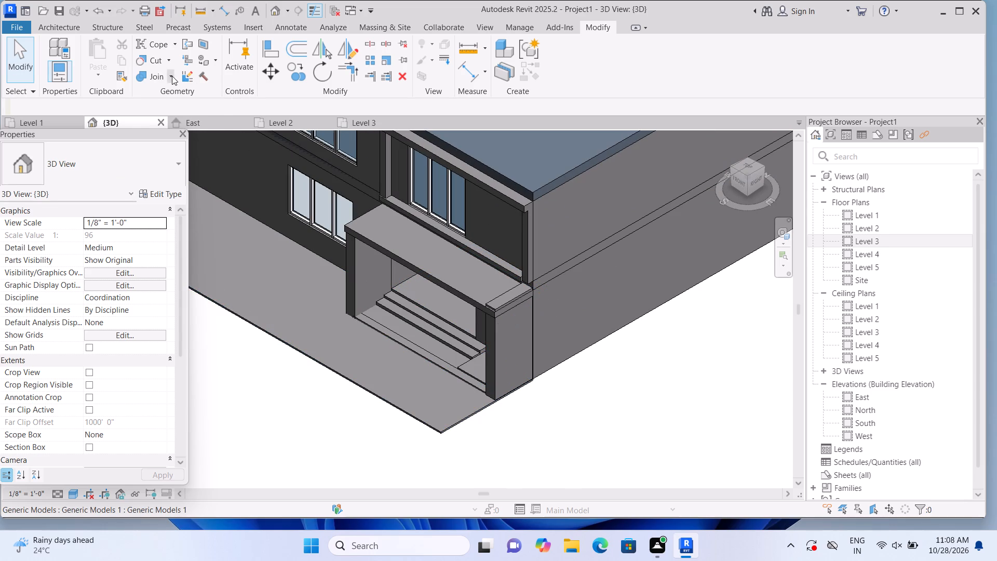
click(176, 98)
click(376, 232)
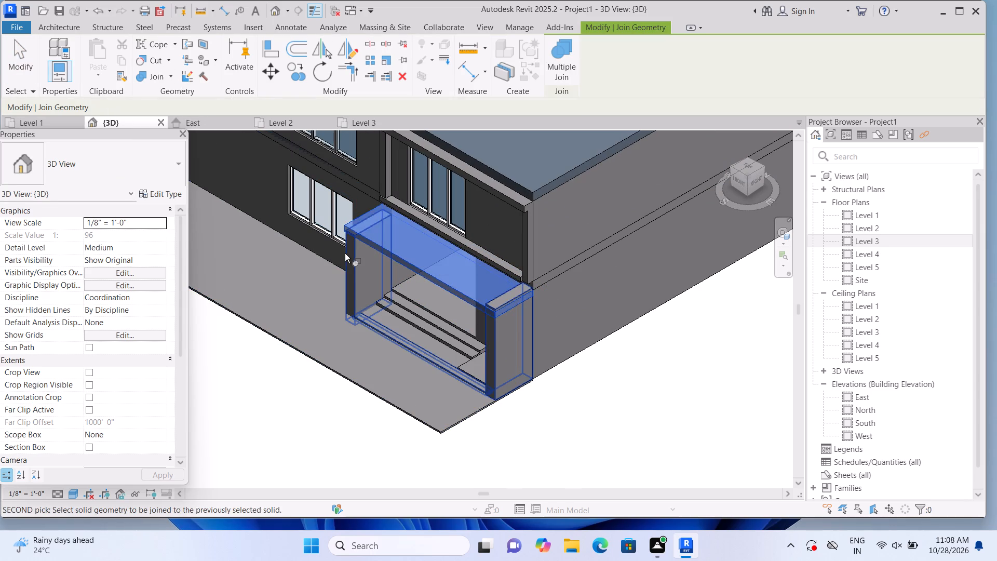
click(345, 250)
scroll(270, 379, up, 2)
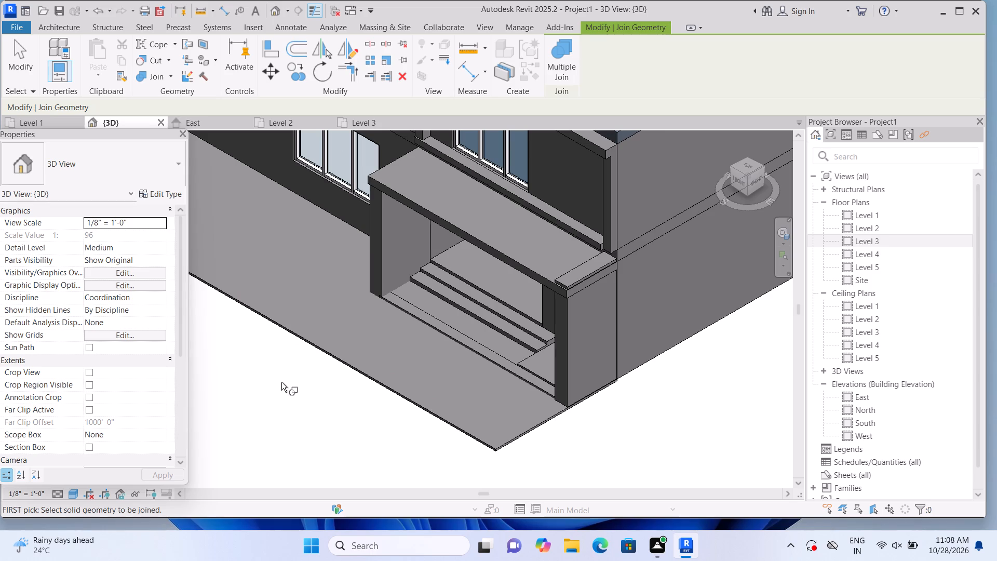
scroll(281, 379, down, 1)
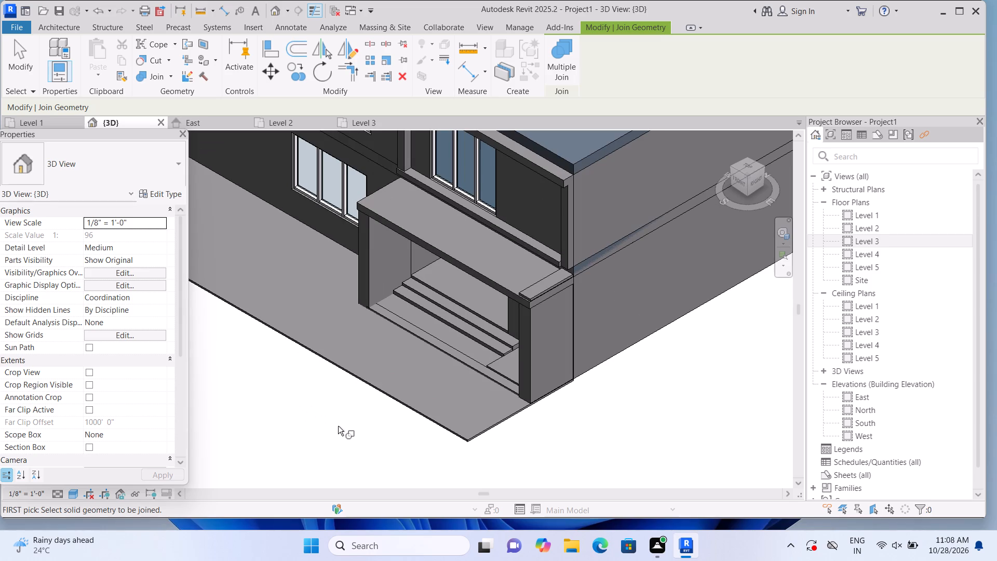
key(Escape)
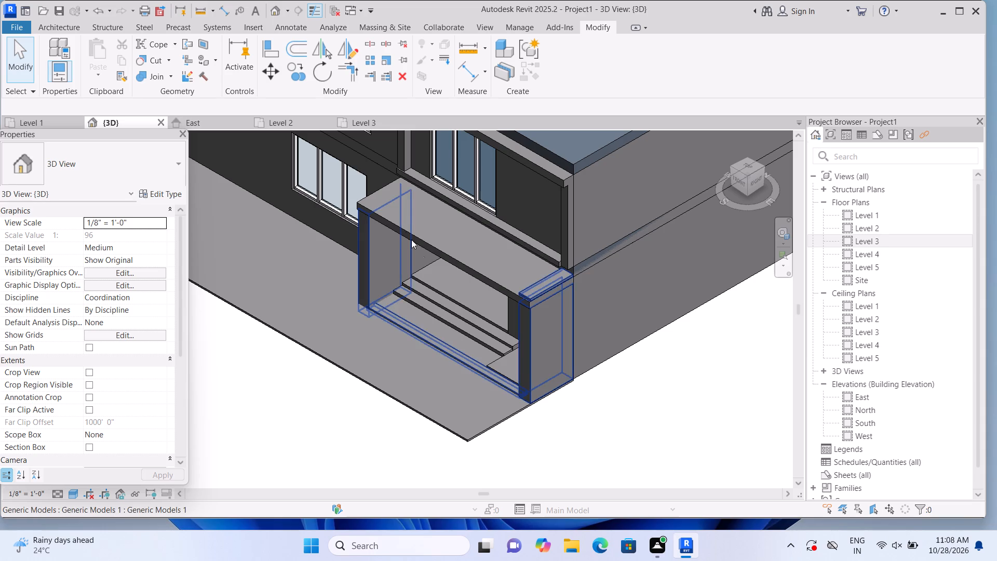
Start a new in-place model in the Generic Models category, keeping the suggested name.
scroll(720, 392, up, 1)
middle_drag(708, 387, 709, 420)
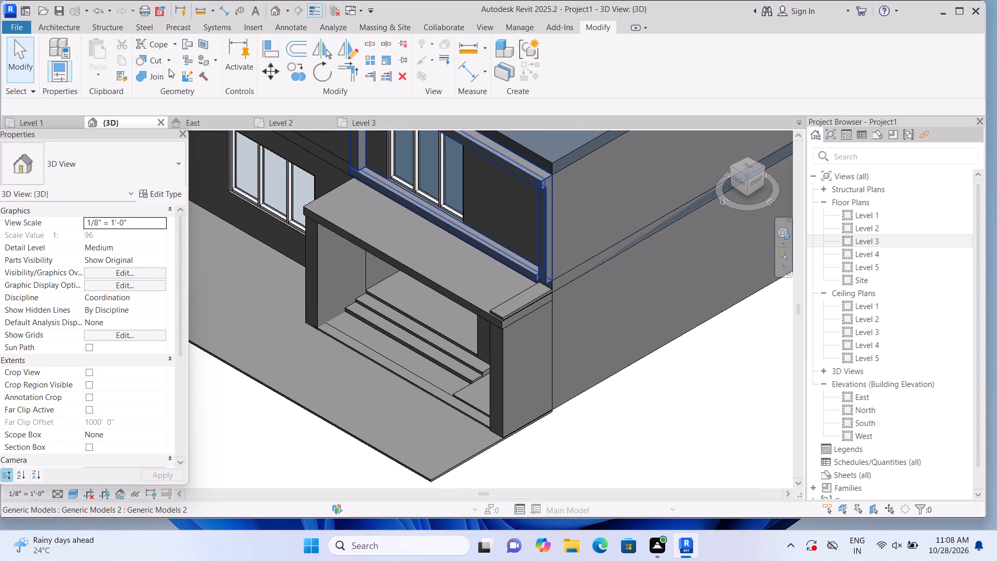
click(58, 27)
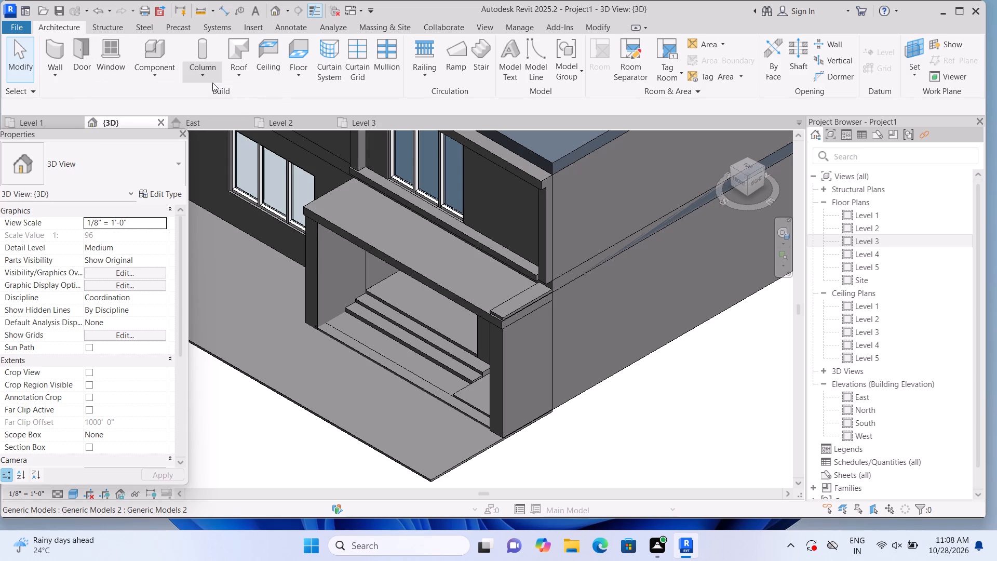
click(163, 73)
click(166, 119)
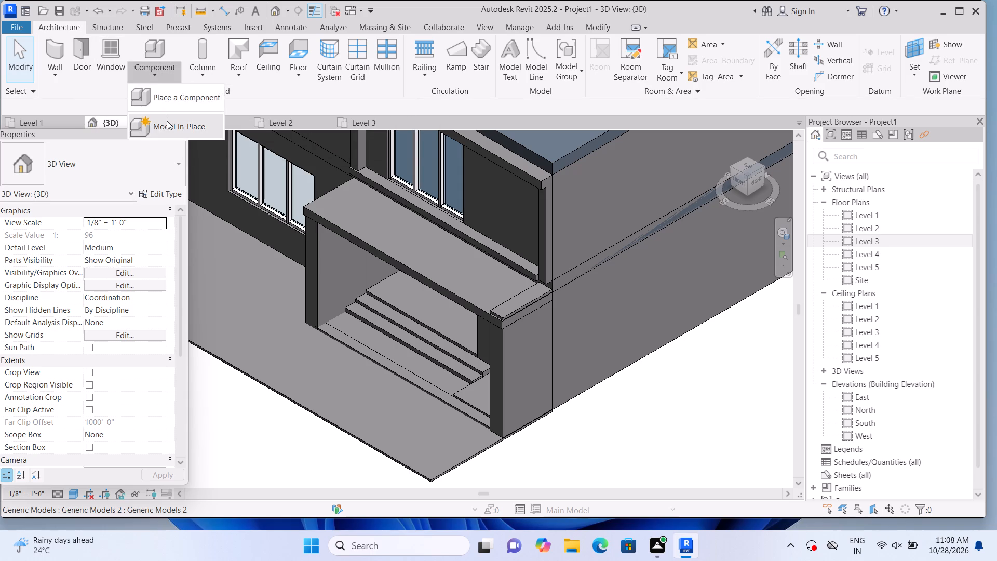
scroll(522, 180, down, 3)
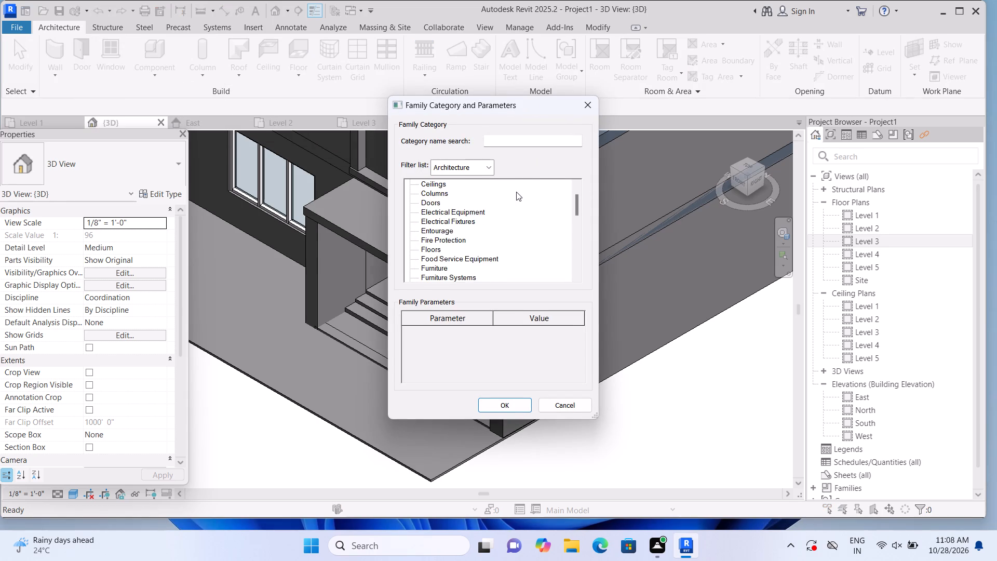
scroll(516, 192, down, 2)
click(462, 258)
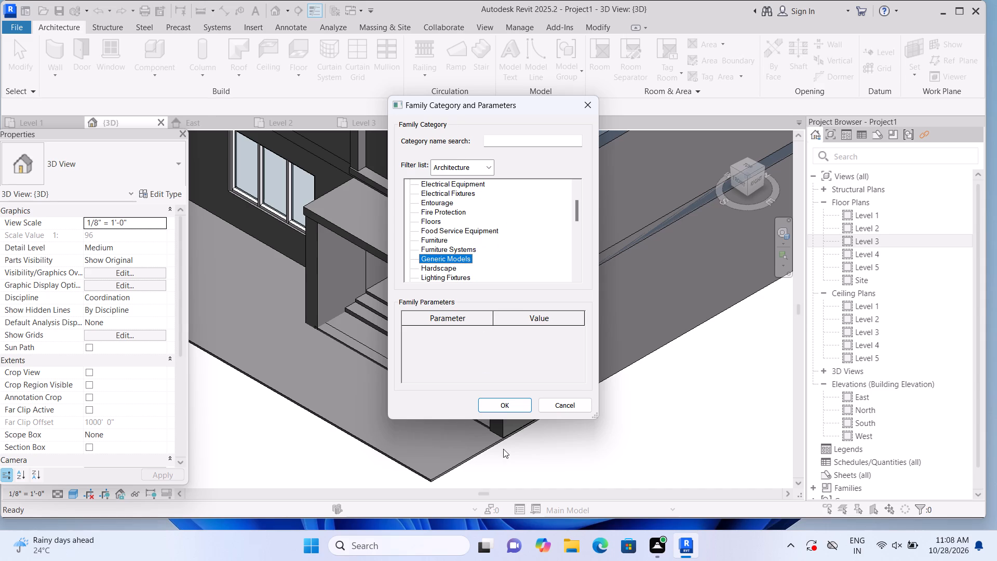
click(511, 407)
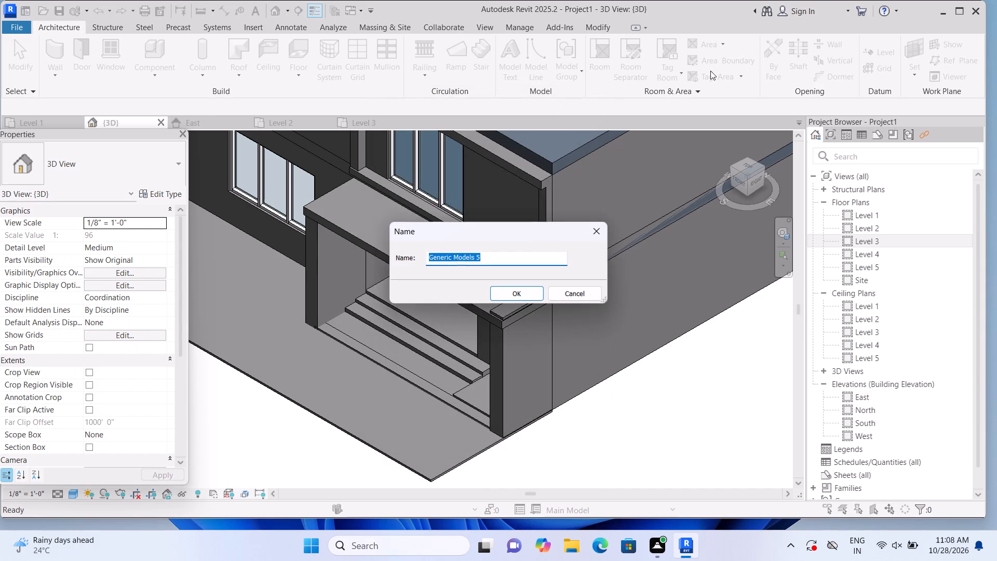
click(529, 295)
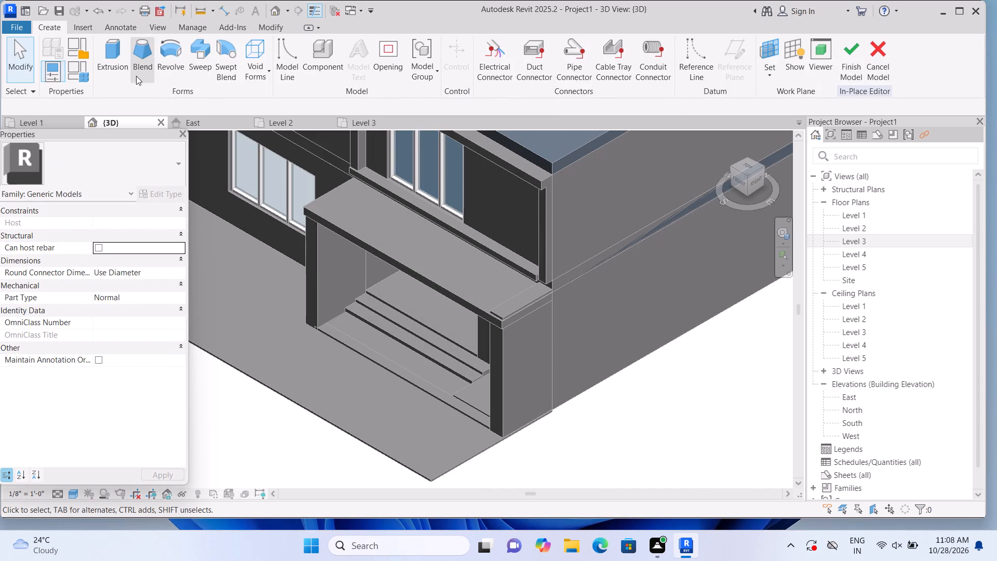
Extrude a rectangle about 4'-10" by 1'-3 1/2" on the top face of the entrance's end wall, beside the canopy.
click(121, 69)
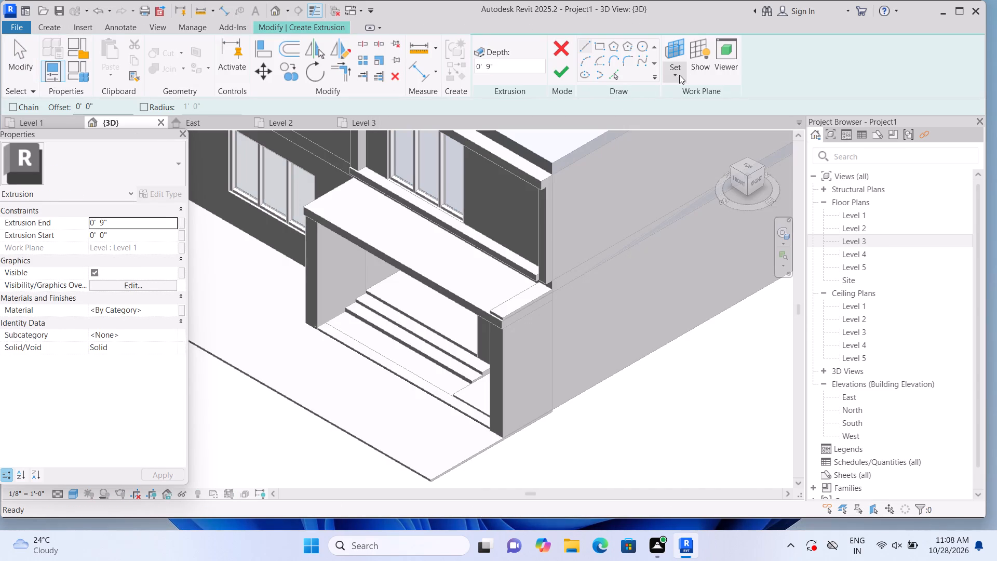
click(676, 75)
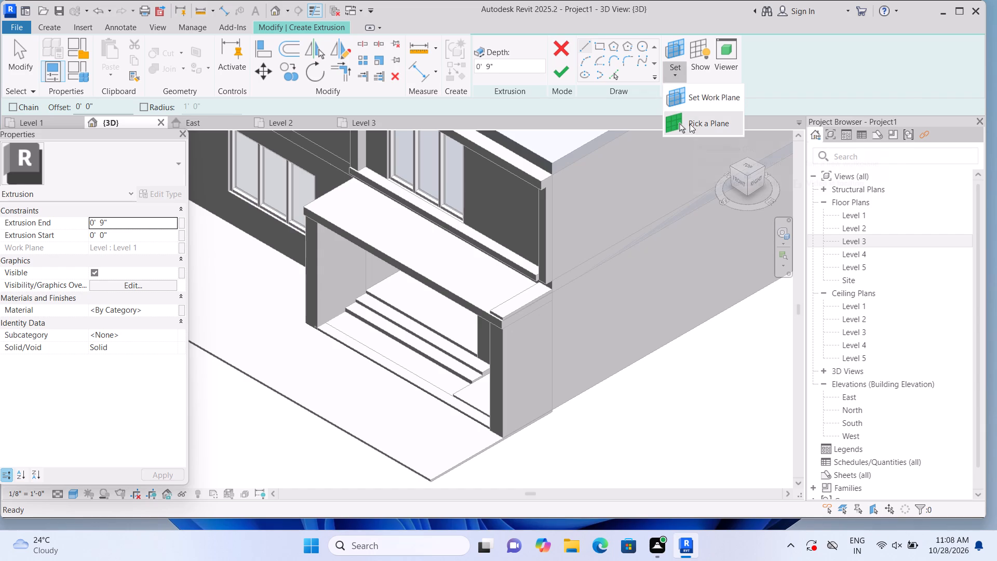
click(690, 124)
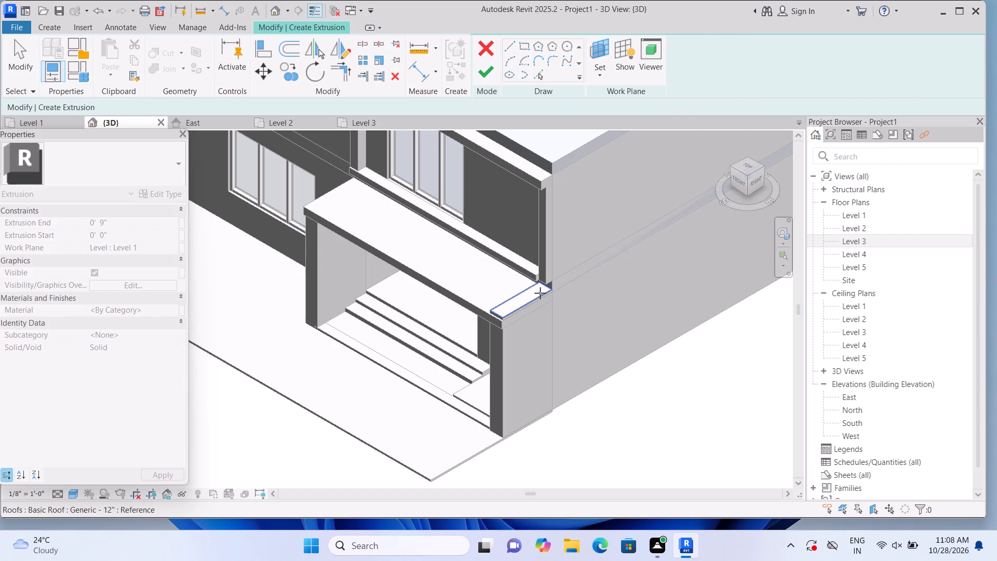
click(540, 293)
click(601, 48)
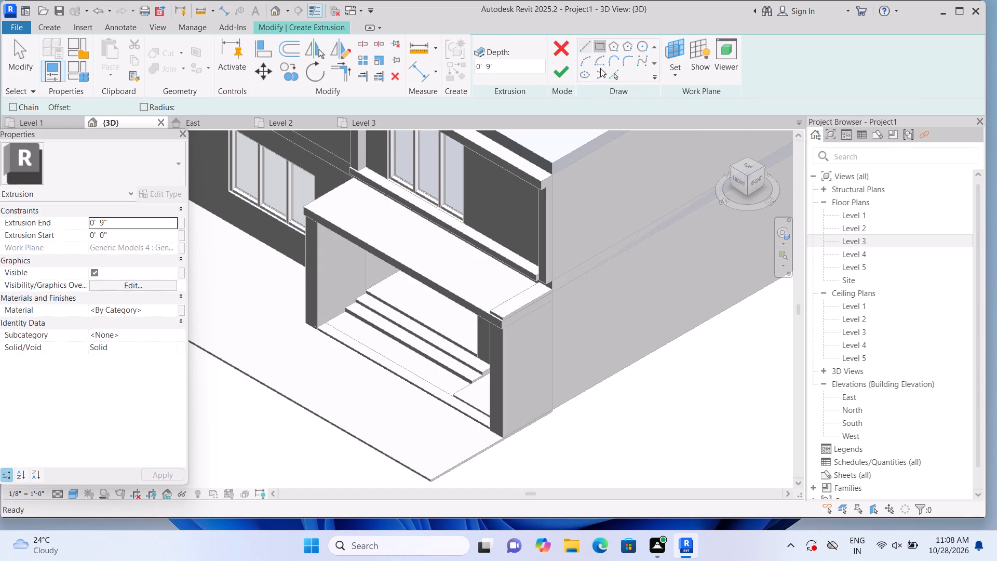
scroll(544, 270, up, 1)
scroll(520, 316, up, 1)
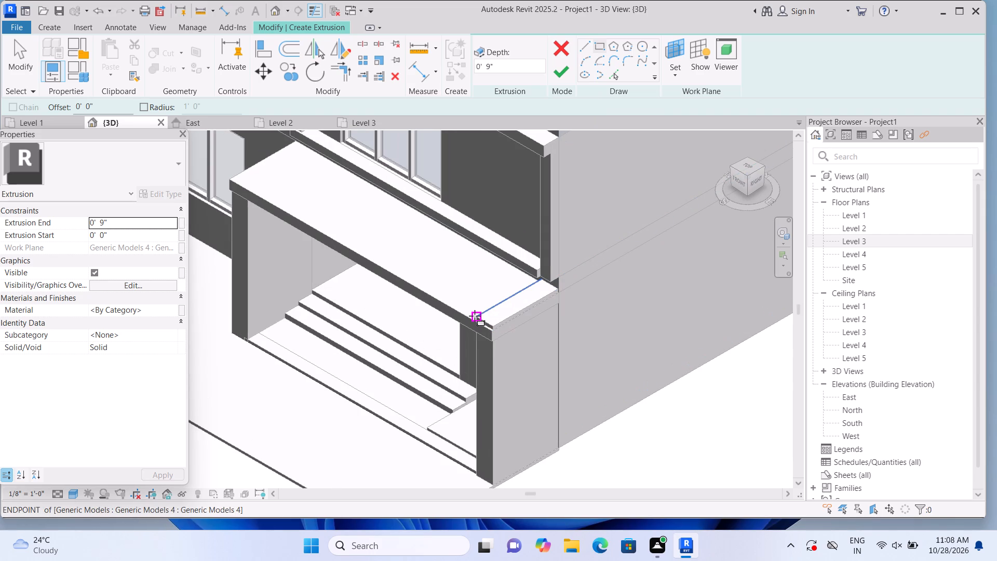
click(475, 316)
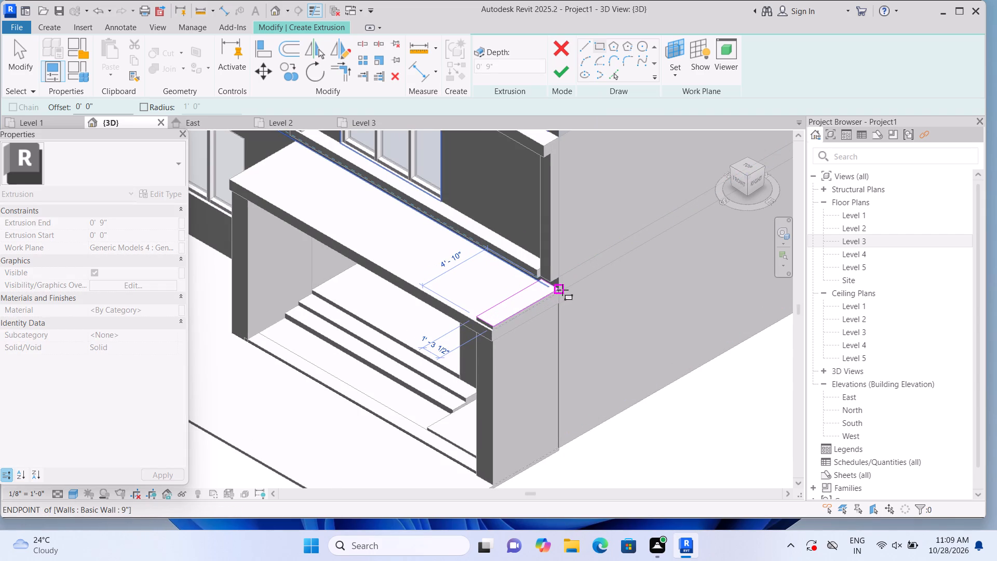
scroll(563, 290, up, 1)
click(563, 290)
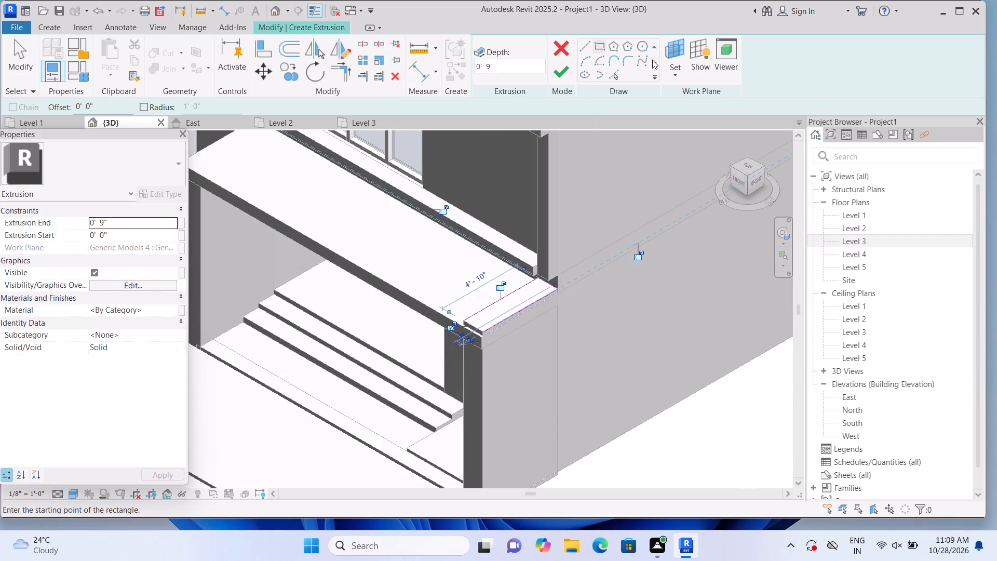
click(570, 70)
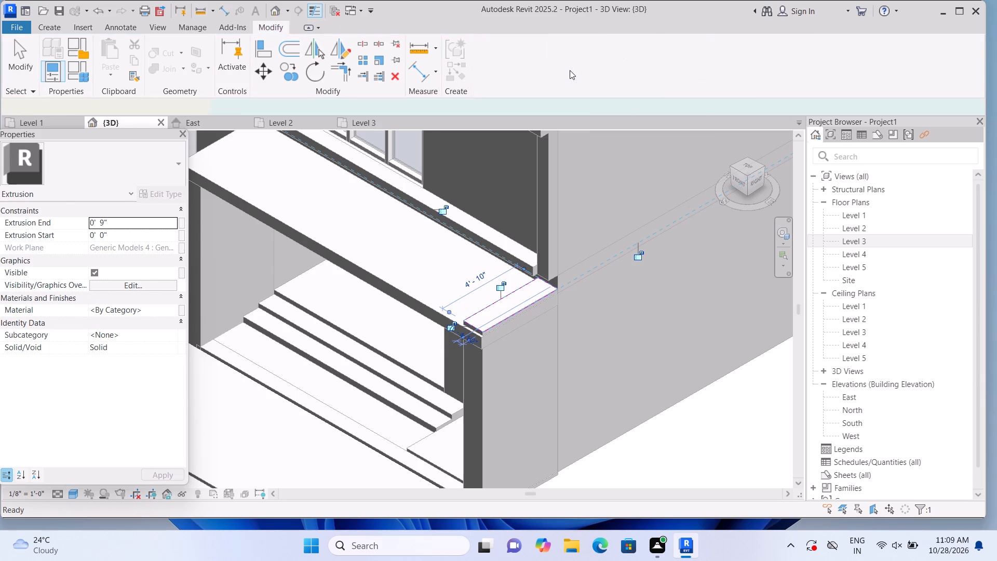
Set the new slab's extrusion end to 1".
click(150, 219)
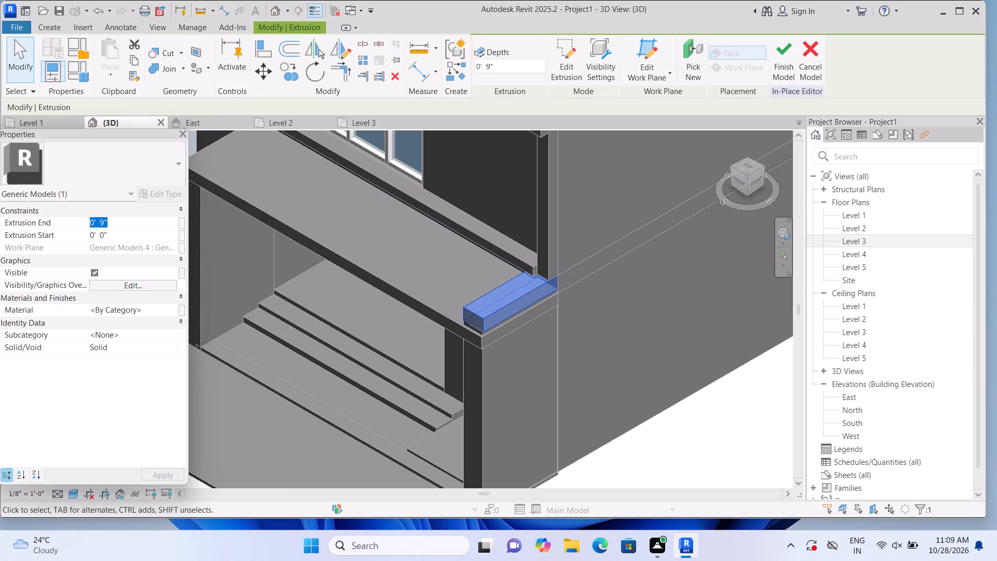
key(BackSpace)
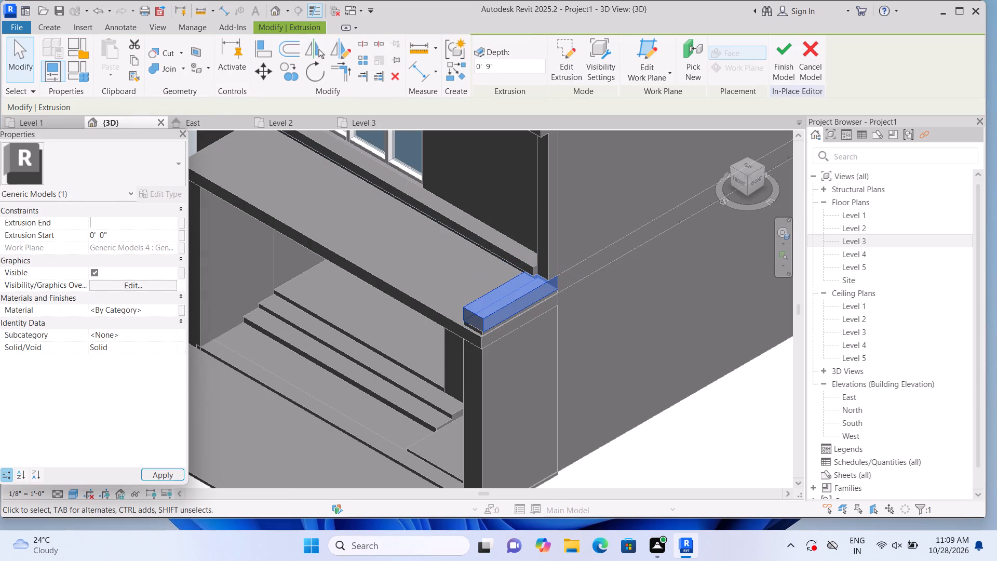
text(1")
key(Return)
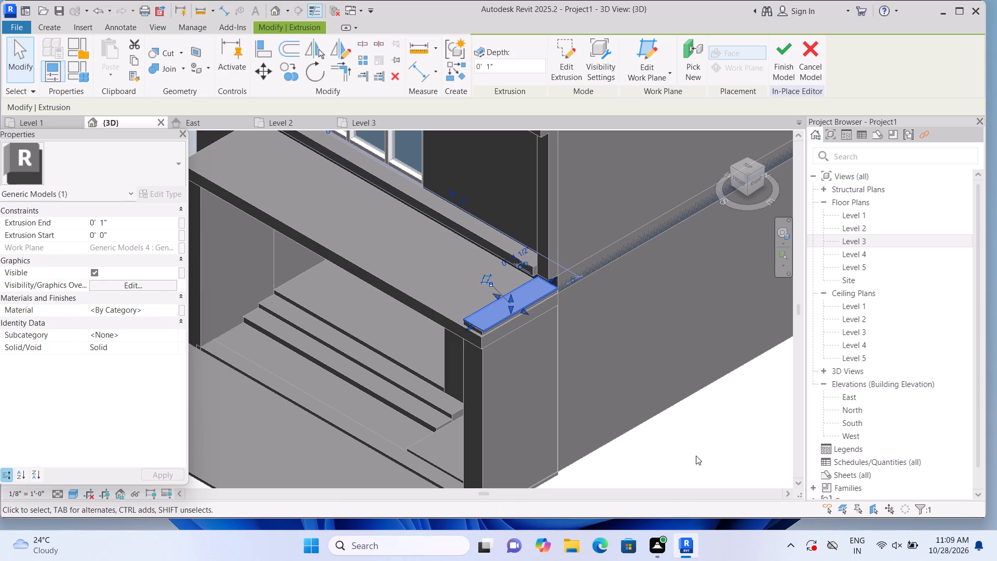
Stretch the thin slab's outer, front and inner edges slightly beyond its sketched outline.
scroll(570, 379, up, 1)
scroll(436, 290, up, 1)
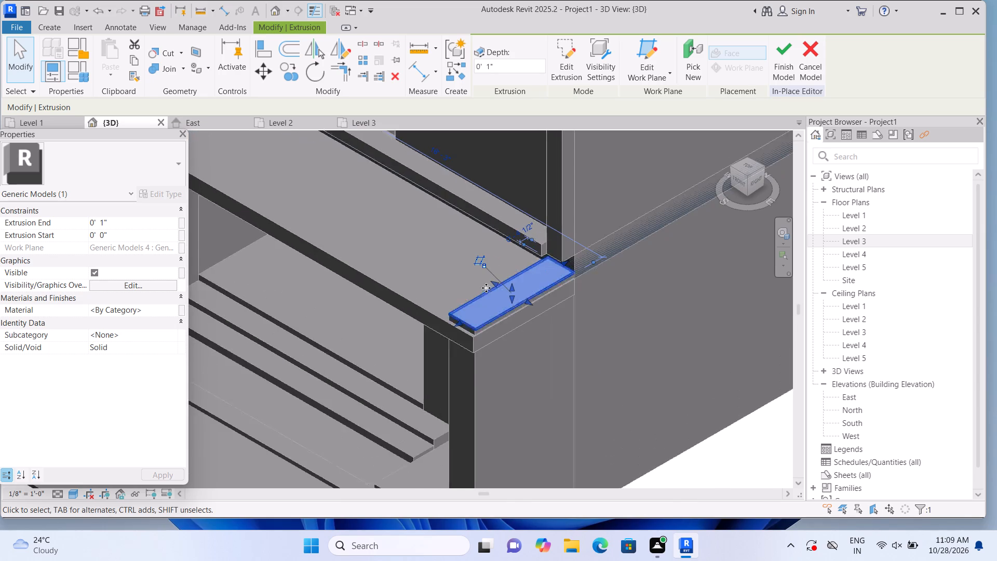
scroll(486, 288, up, 2)
drag(538, 305, 545, 312)
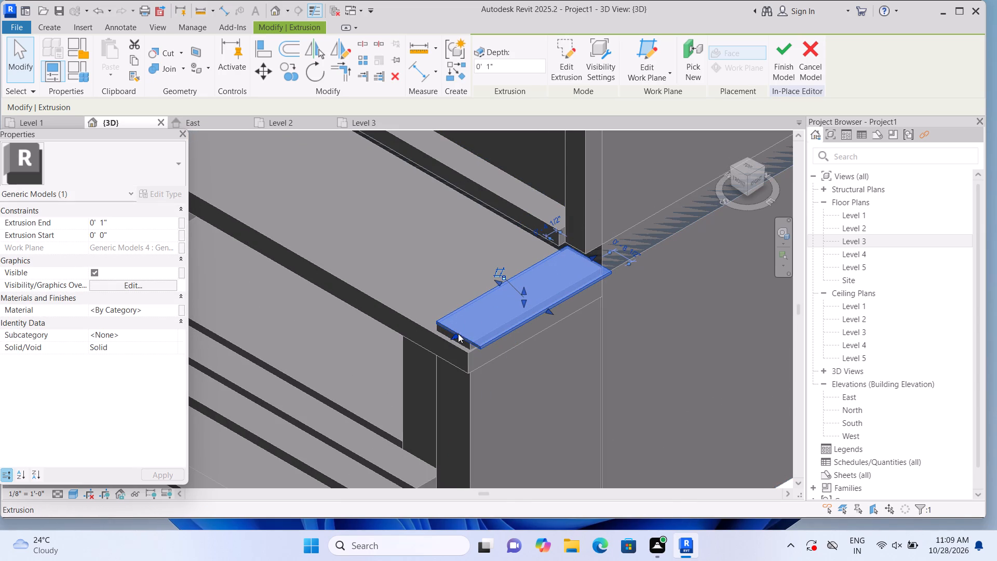
click(454, 337)
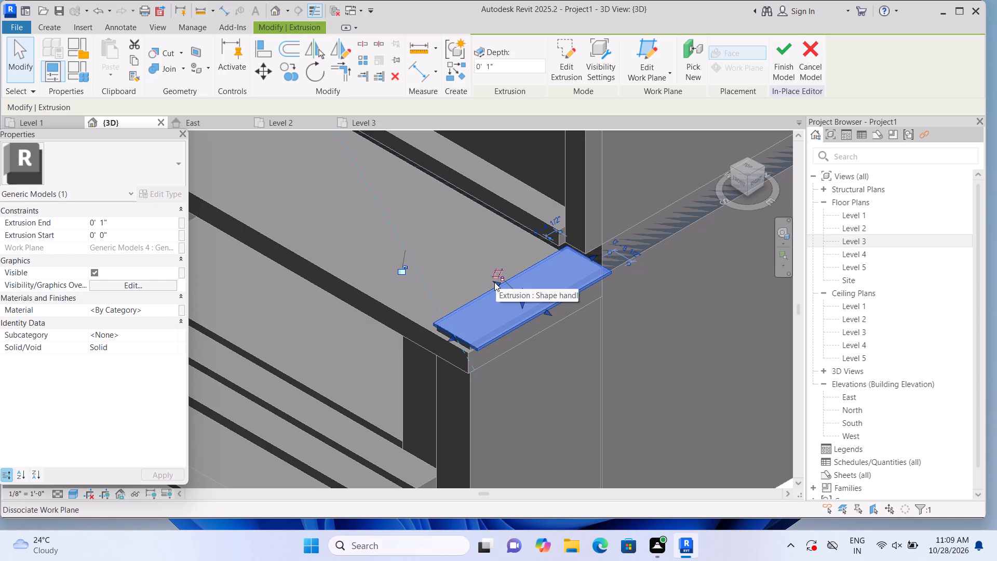
drag(494, 282, 487, 277)
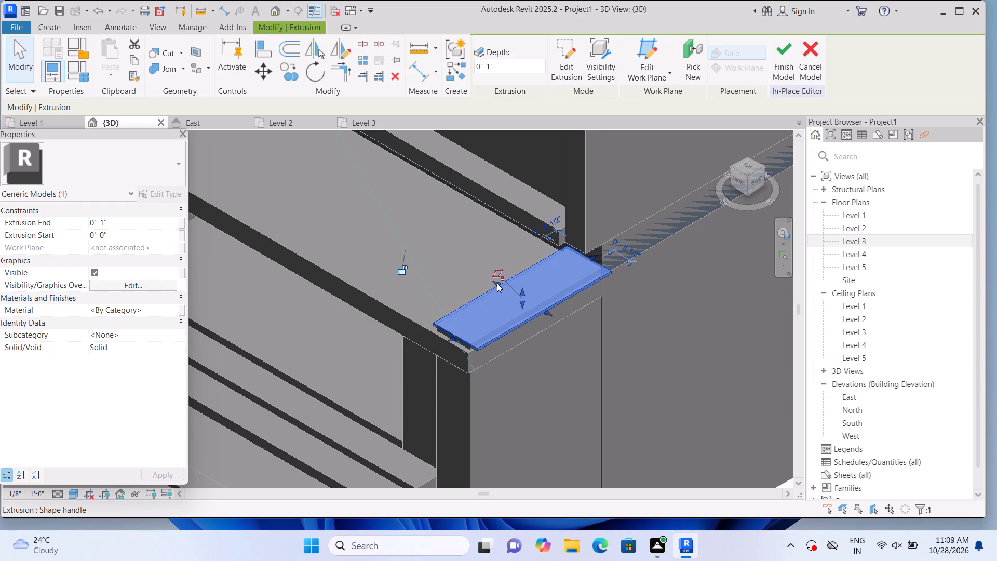
drag(497, 283, 491, 277)
scroll(494, 282, up, 1)
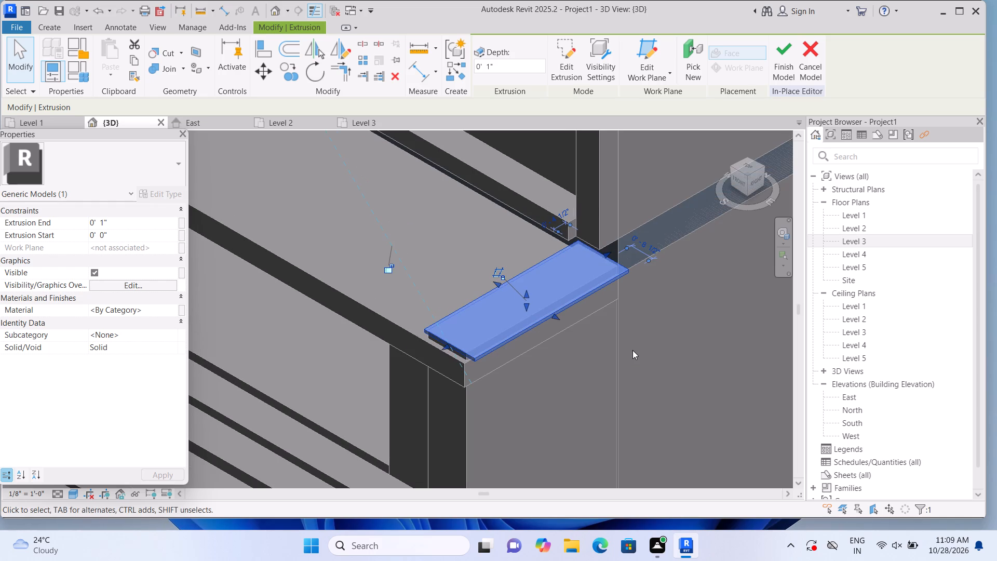
key(Escape)
click(546, 283)
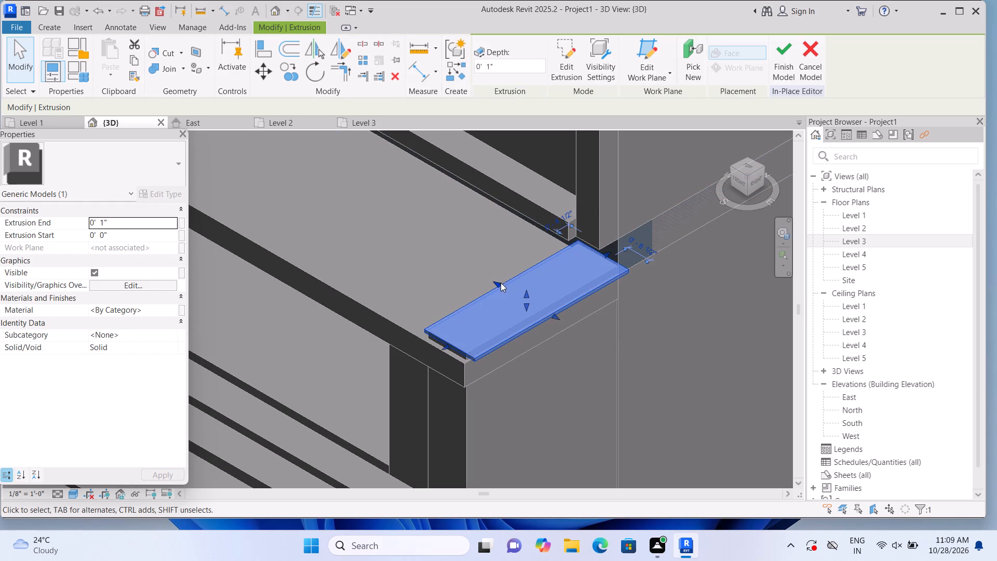
click(497, 281)
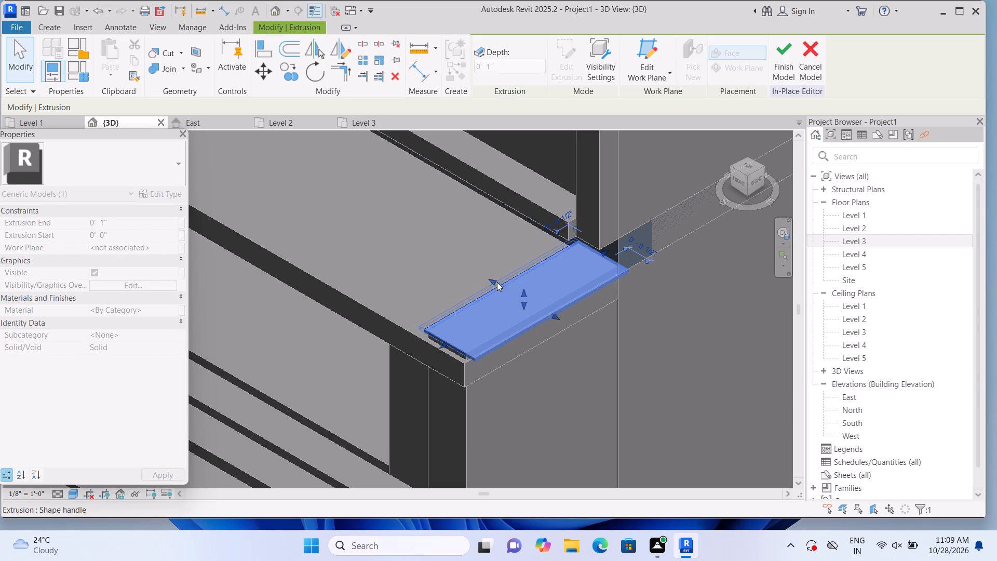
click(718, 389)
Examine the capped end wall, porch and whole front facade from the corner and the front.
scroll(720, 379, down, 8)
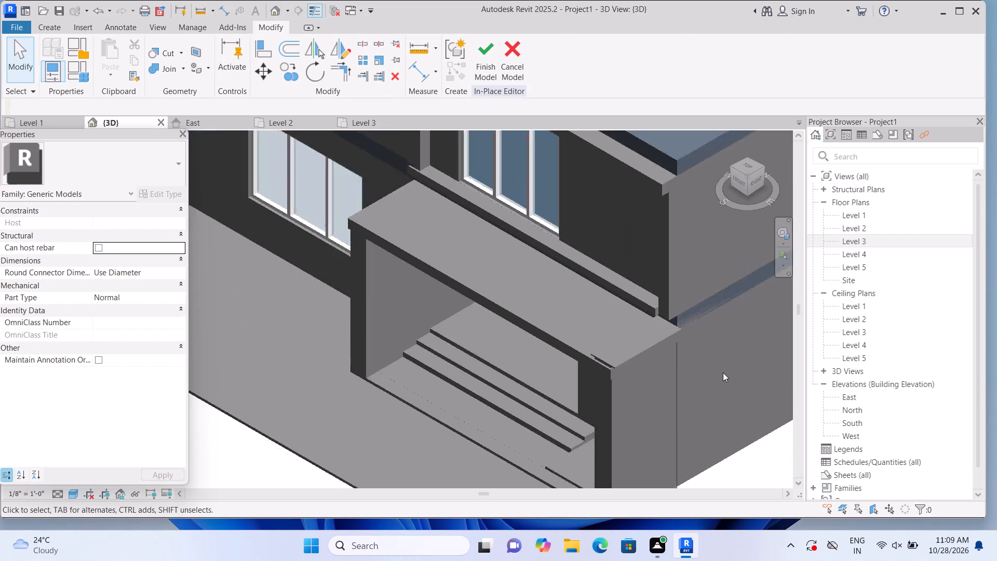
scroll(723, 372, down, 3)
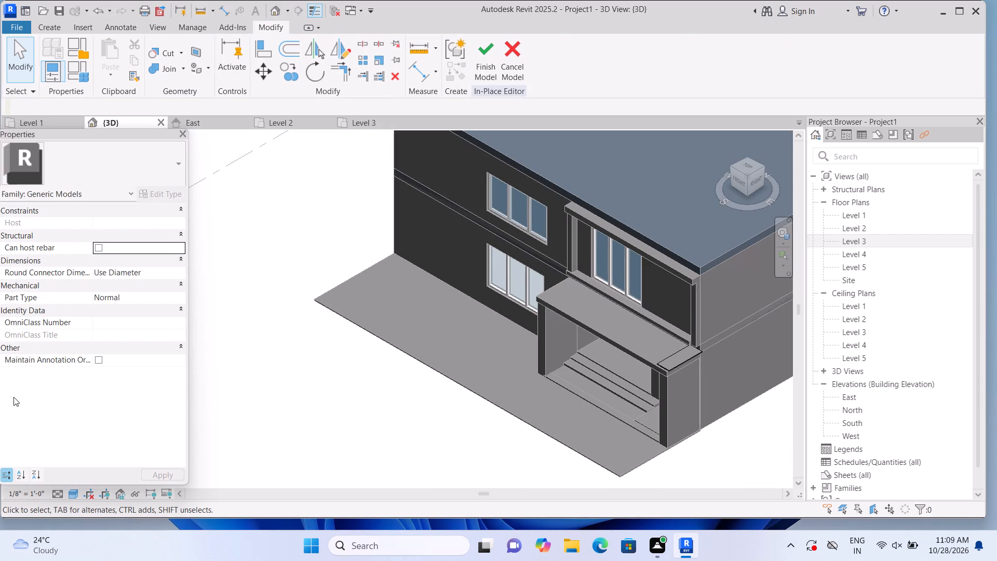
shift+middle_drag(36, 411, 116, 433)
shift+middle_drag(271, 418, 395, 413)
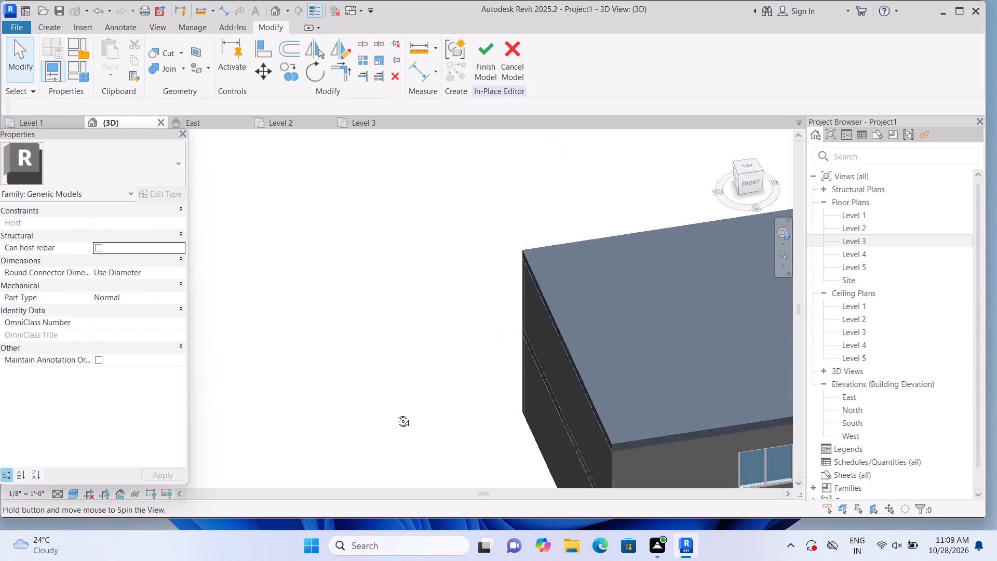
shift+middle_drag(395, 413, 396, 413)
scroll(389, 410, up, 1)
middle_drag(382, 395, 203, 249)
middle_drag(399, 389, 235, 311)
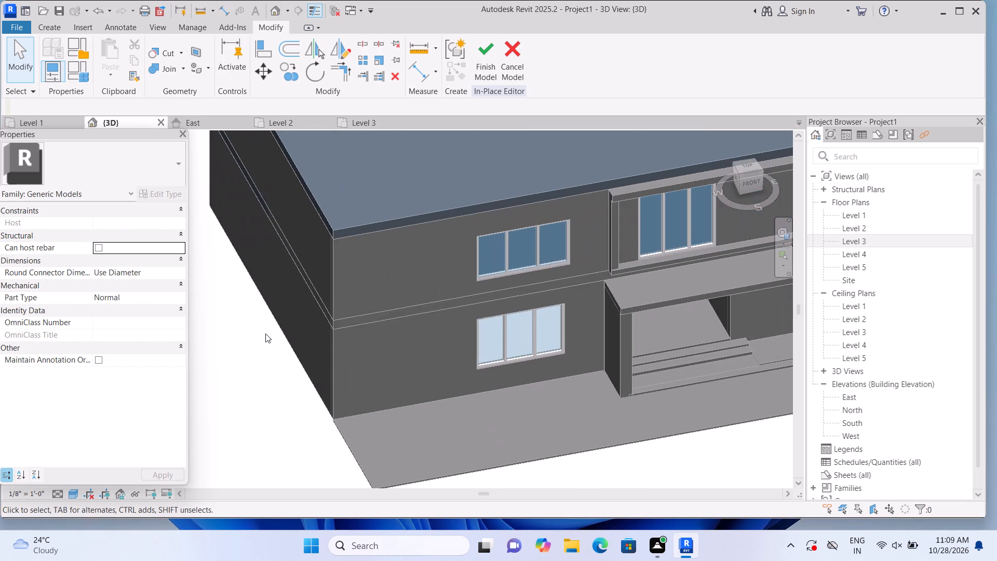
scroll(332, 354, up, 1)
middle_drag(331, 354, 189, 327)
scroll(396, 359, down, 1)
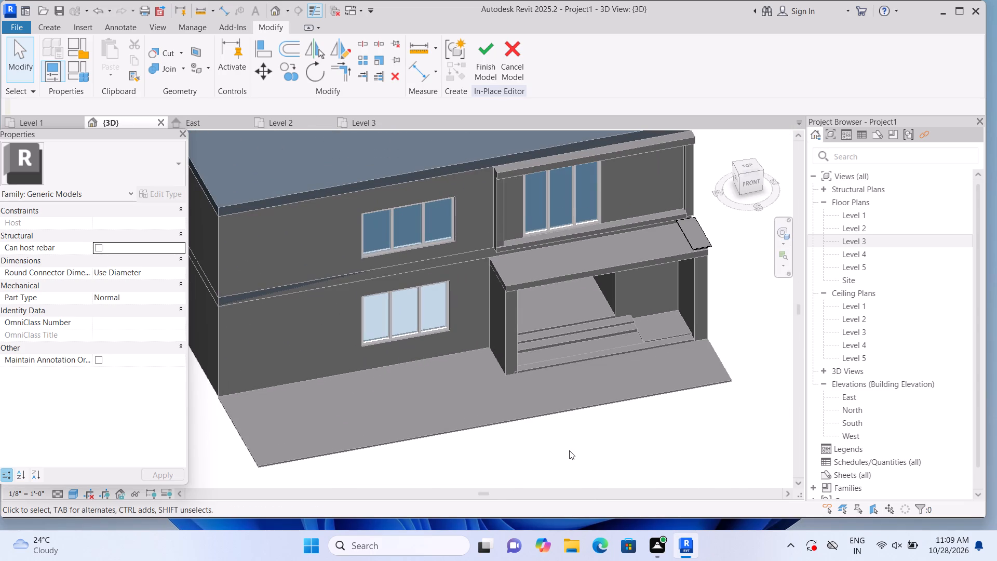
shift+middle_drag(570, 450, 574, 391)
shift+middle_drag(589, 397, 589, 387)
middle_drag(611, 335, 515, 457)
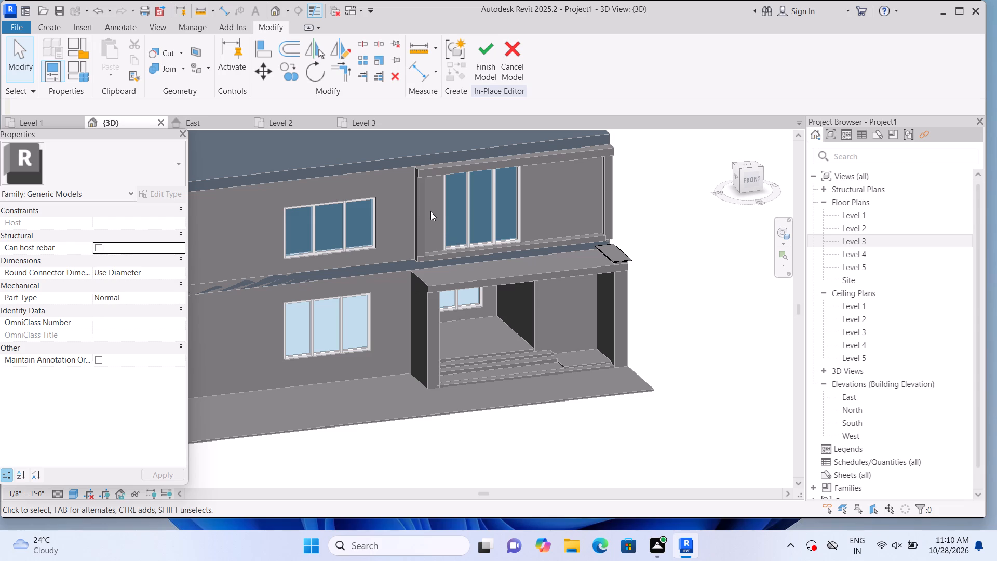
Finish the in-place model of the end-wall cap slab and dismiss the save reminder without saving.
click(494, 75)
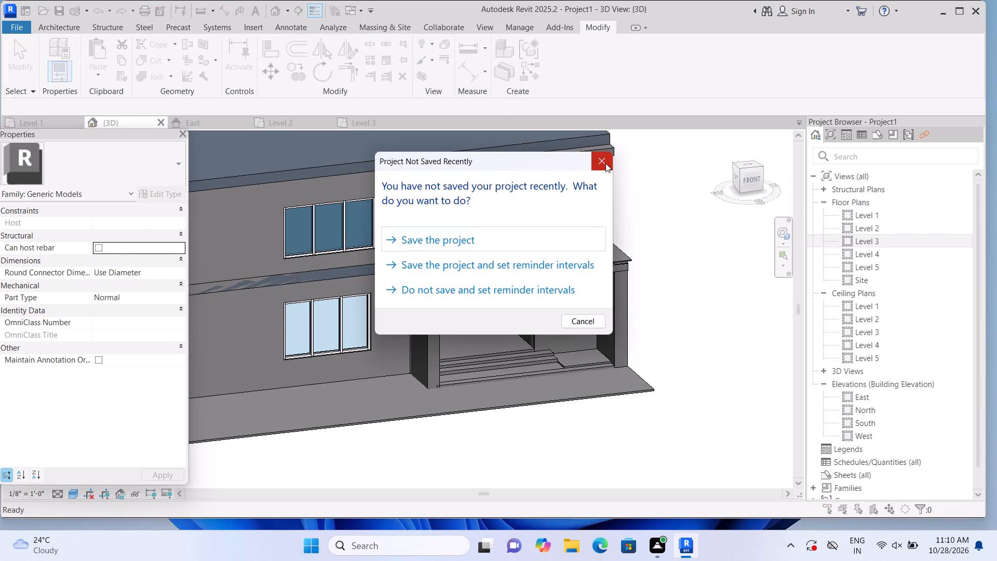
click(604, 163)
Stretch the bottom member of the upper-floor frame outward over the entrance canopy.
click(554, 242)
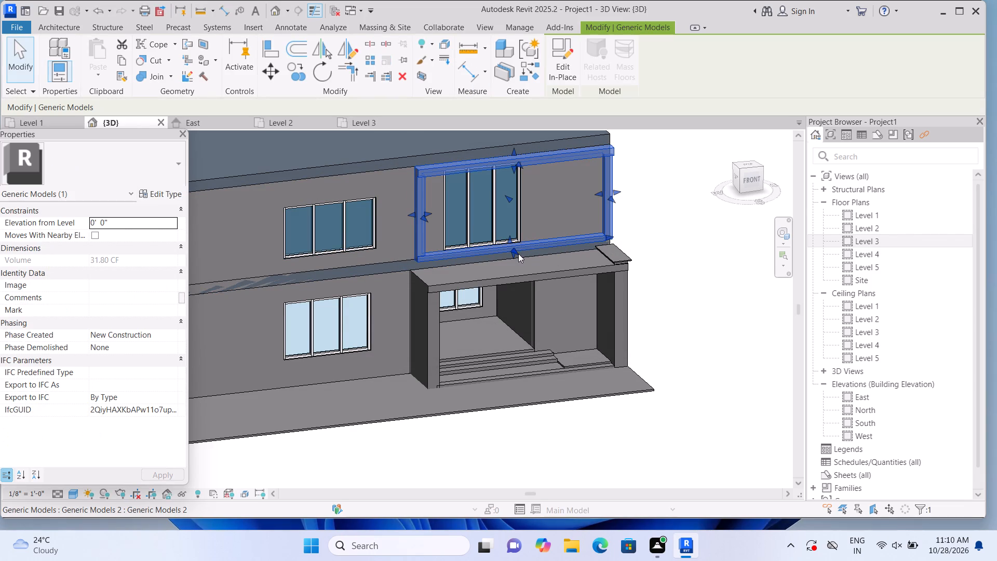
drag(513, 248, 522, 255)
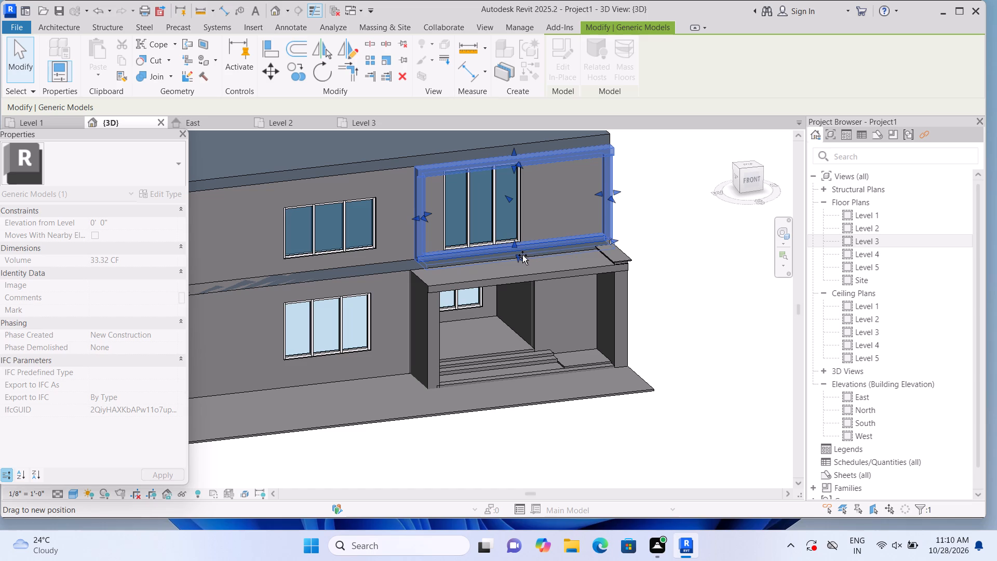
drag(522, 255, 528, 260)
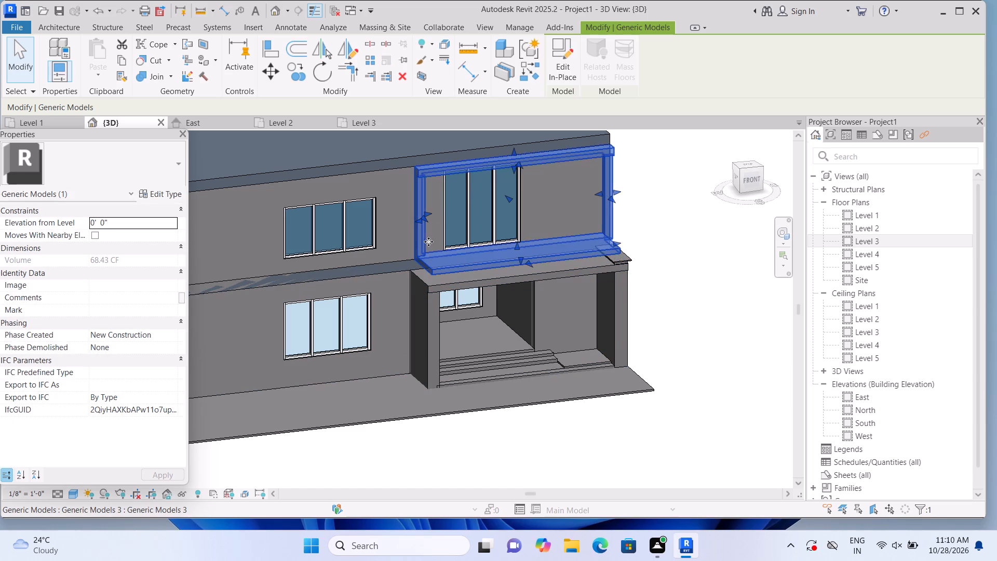
Shorten the upper-floor frame's top member slightly at its end away from the building corner.
drag(423, 218, 438, 229)
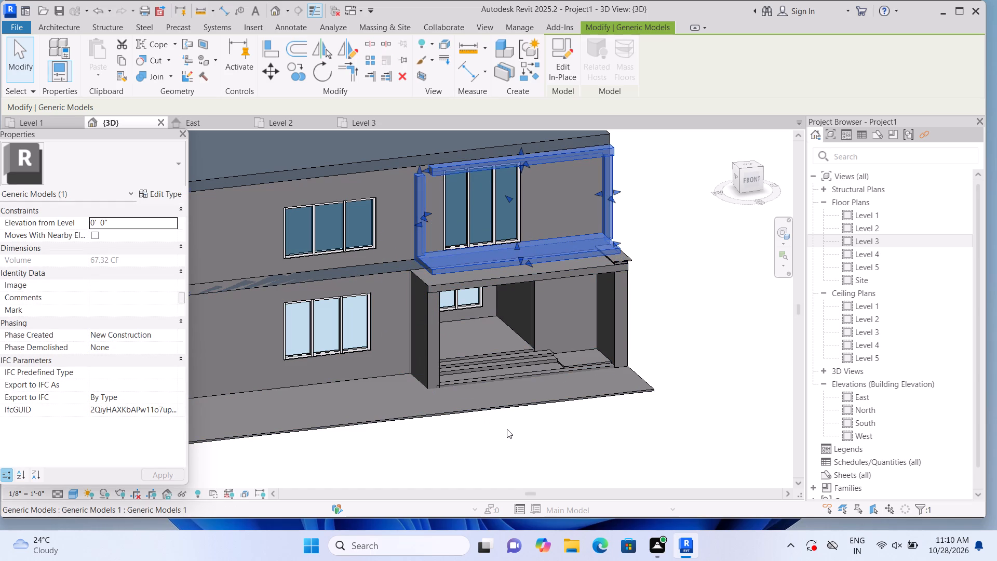
key(Escape)
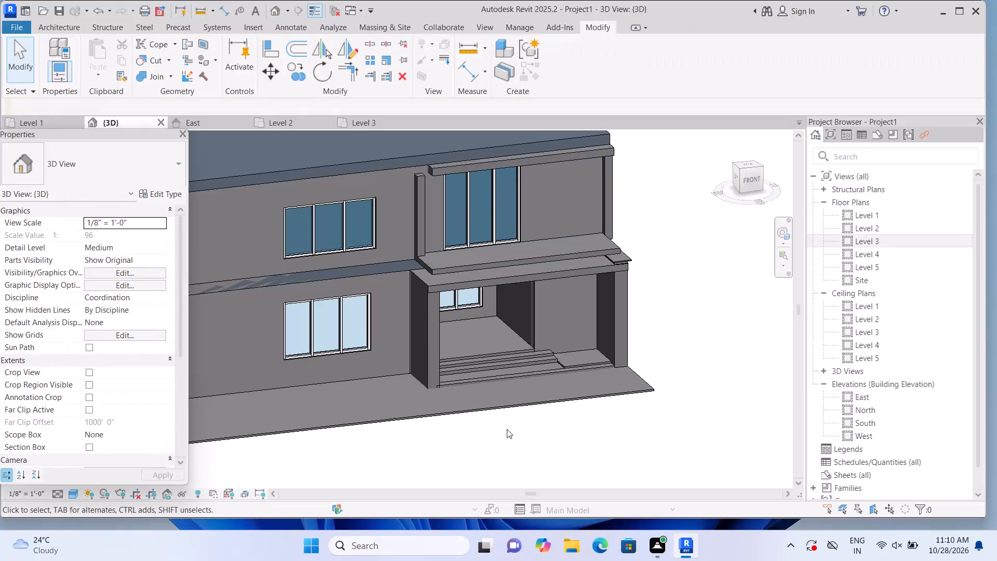
Stretch the upper-floor frame's side member at the building corner outward over the canopy to the bottom member's front edge.
shift+middle_drag(544, 458, 555, 364)
middle_drag(558, 333, 523, 507)
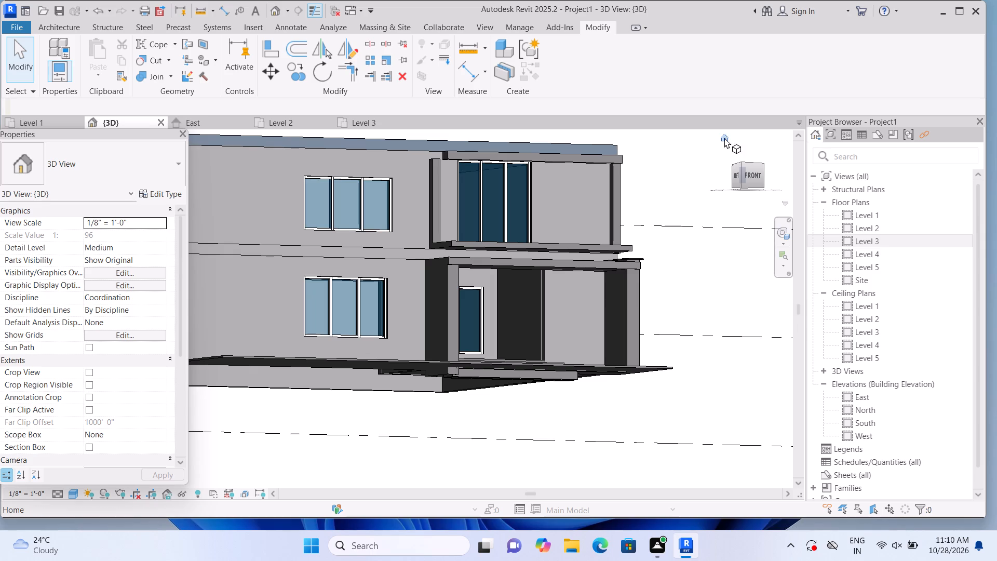
click(724, 138)
scroll(272, 339, up, 4)
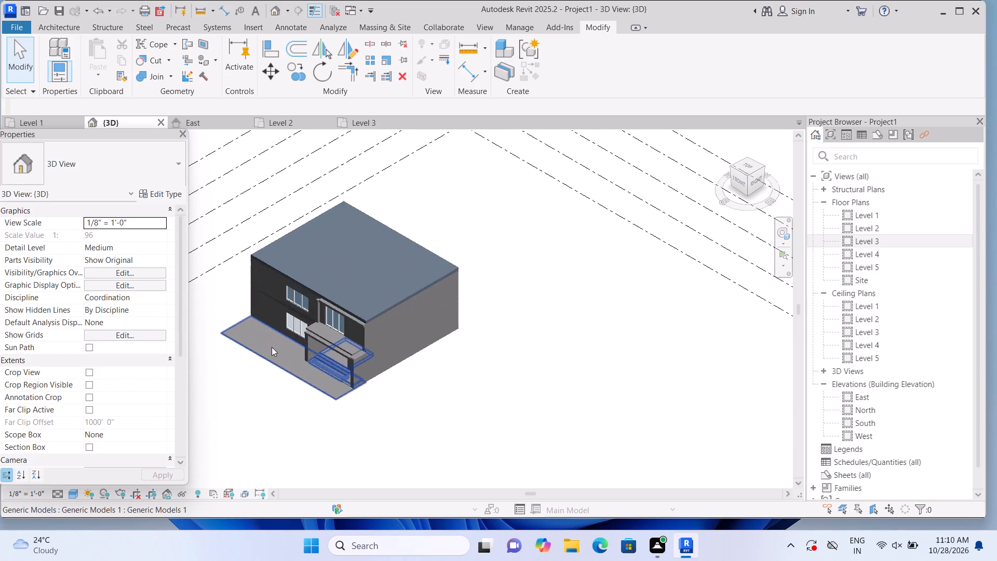
scroll(272, 347, up, 7)
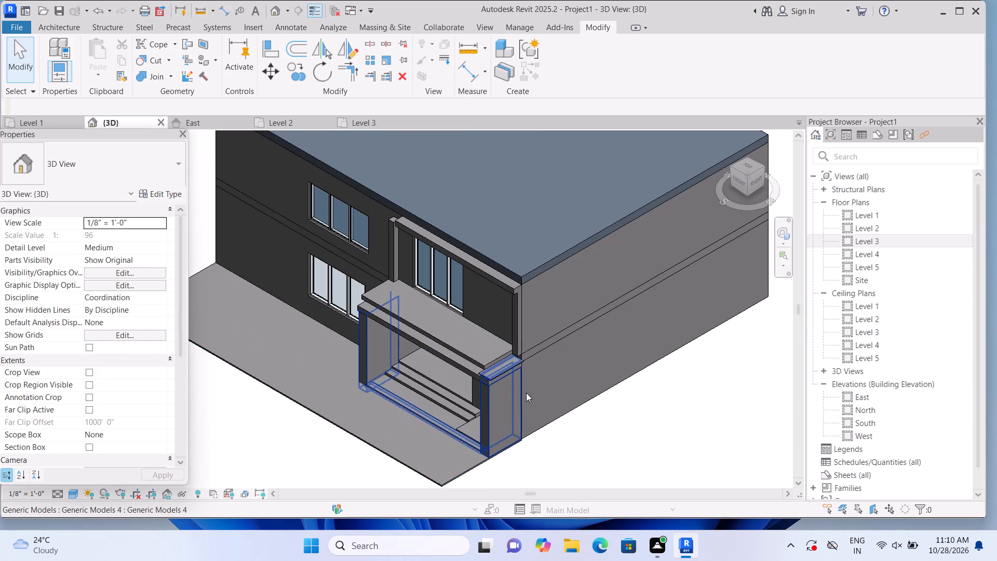
scroll(550, 393, up, 2)
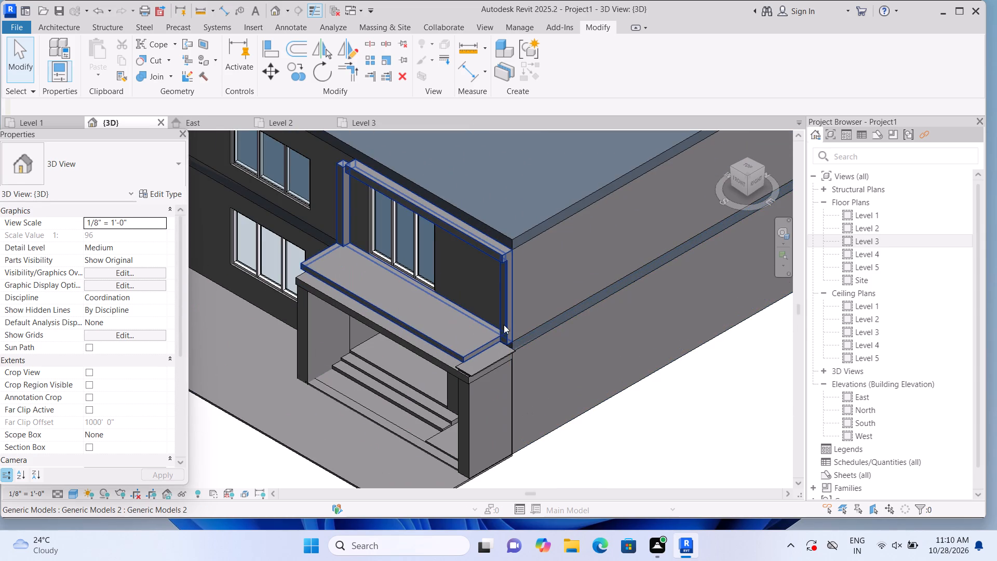
click(504, 325)
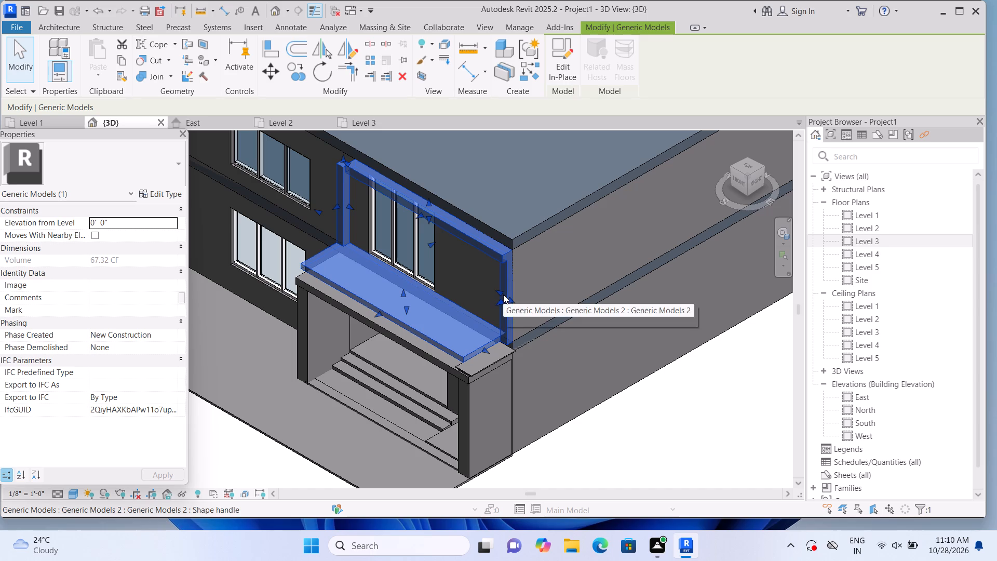
drag(500, 291, 483, 300)
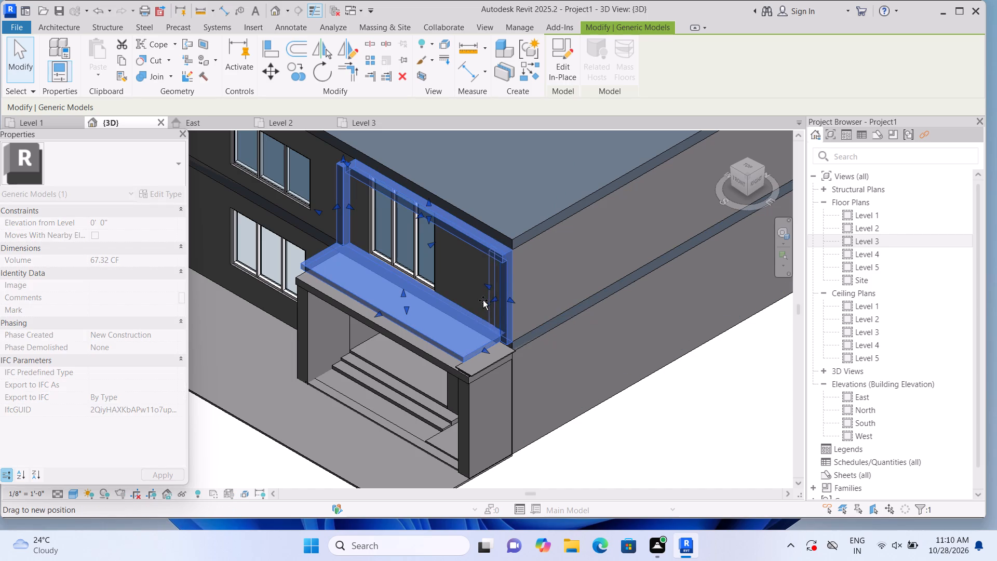
drag(483, 300, 493, 308)
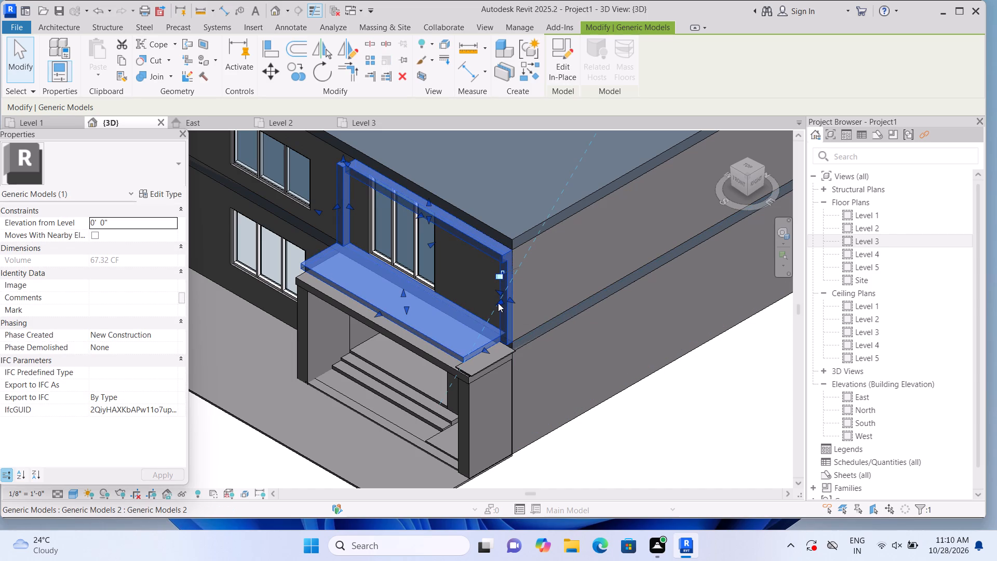
drag(498, 303, 467, 322)
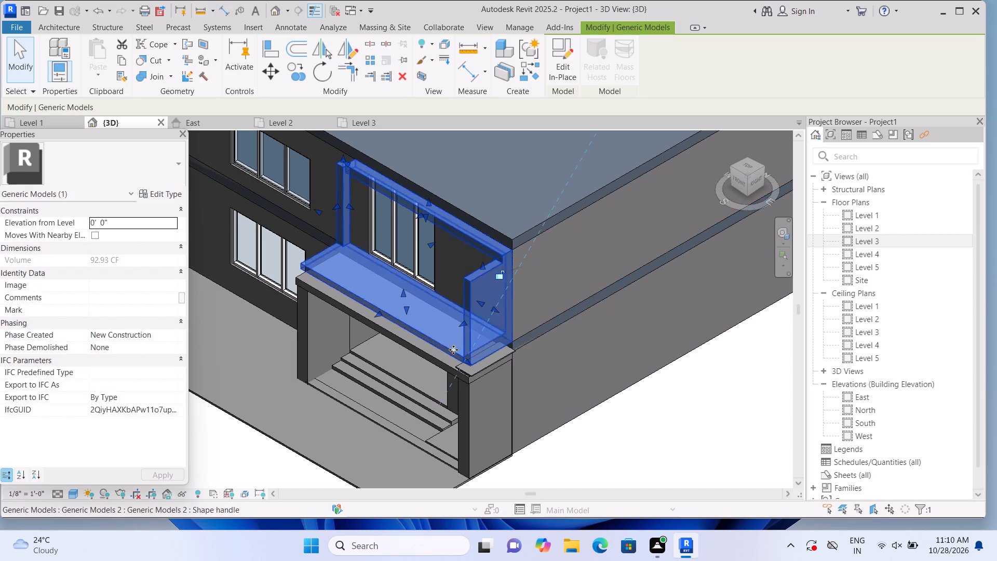
click(711, 427)
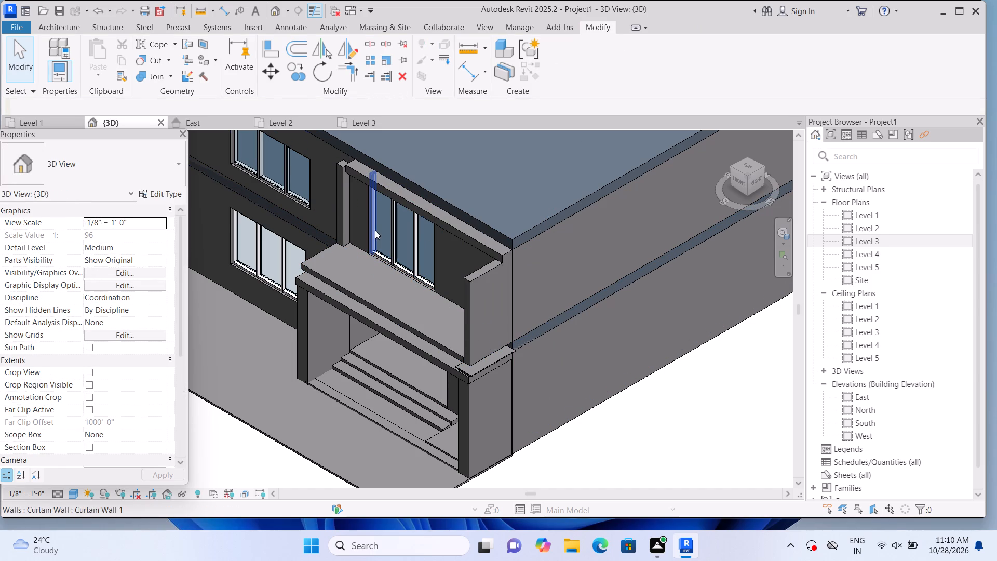
Pull the front edges of the frame's bottom member and corner side member slightly back from the canopy's front edge.
click(417, 316)
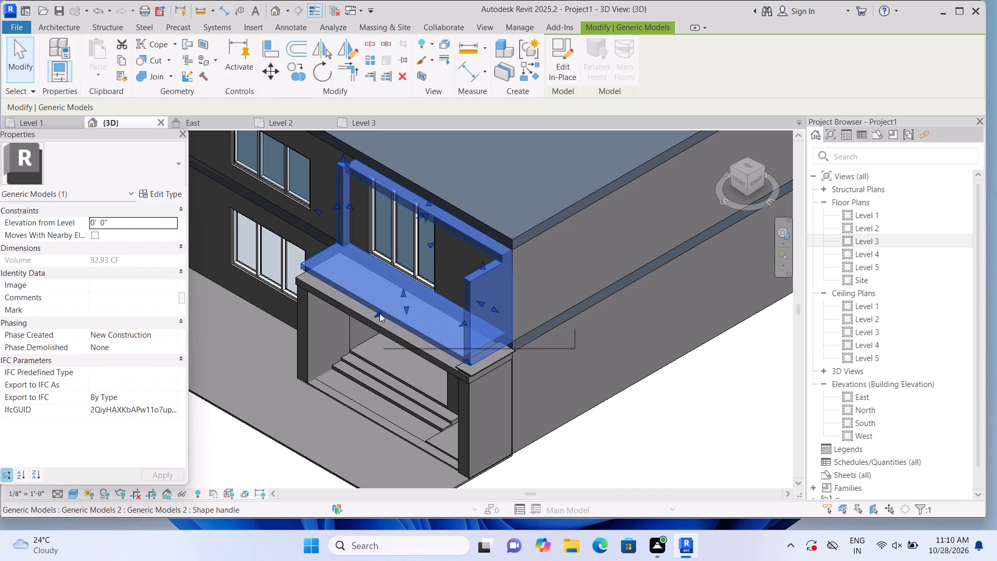
drag(380, 313, 391, 305)
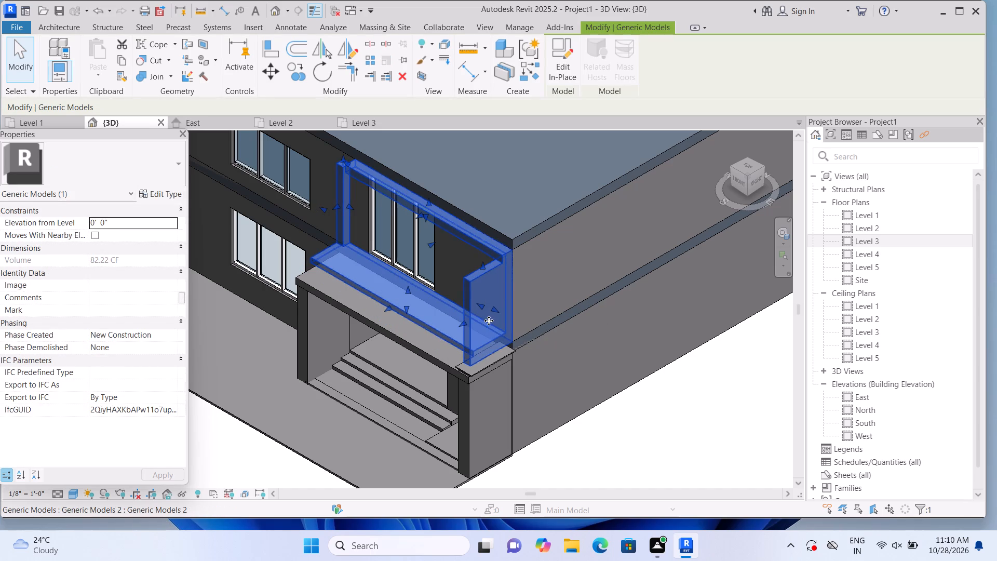
drag(460, 323, 470, 320)
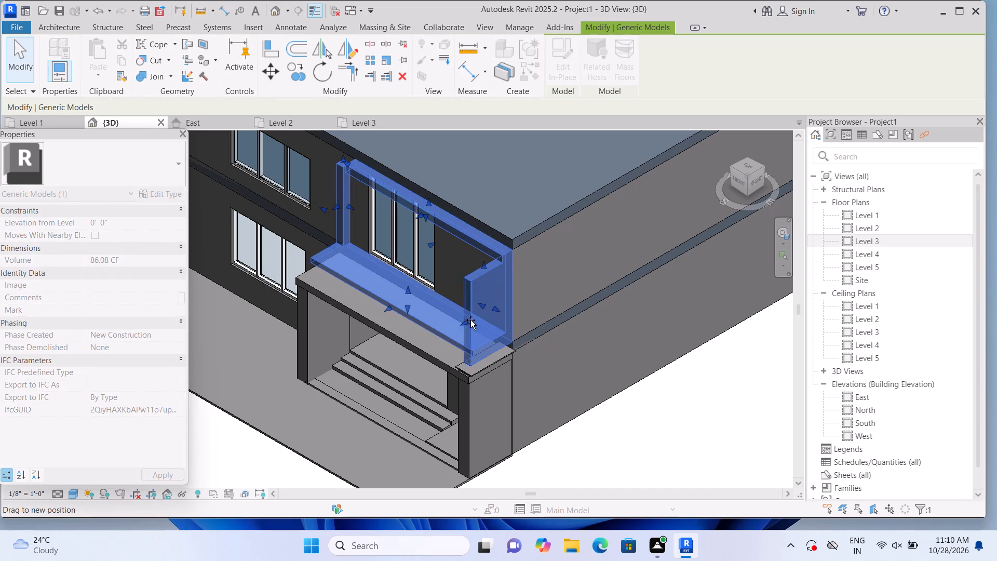
drag(470, 320, 475, 316)
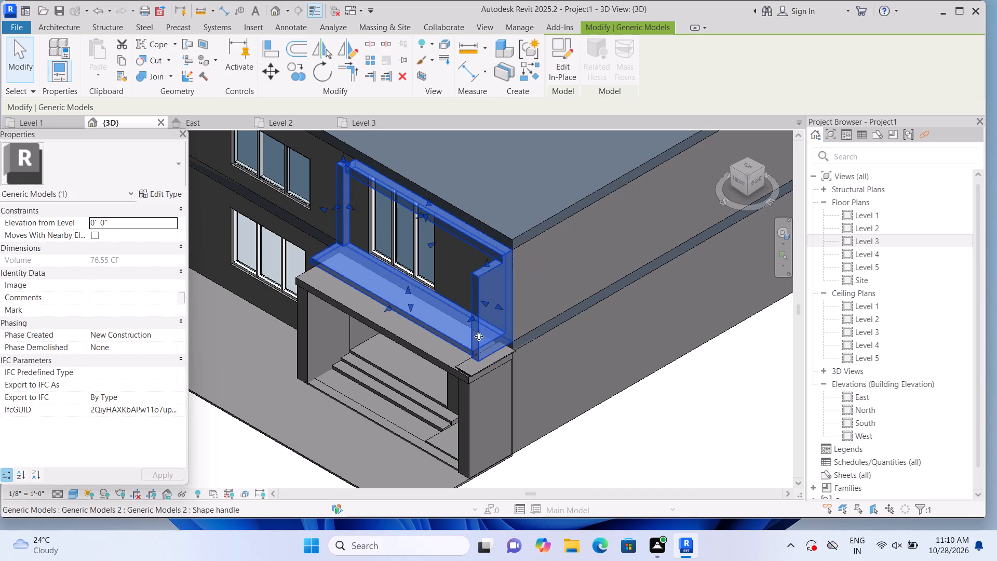
scroll(486, 376, up, 6)
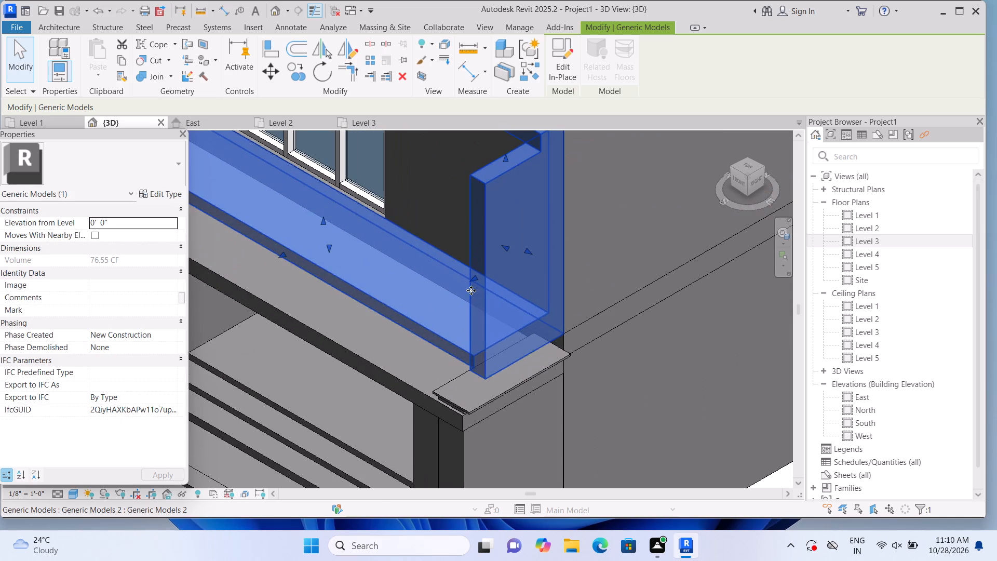
drag(473, 280, 482, 277)
Stretch the frame's side member farthest from the building corner outward to the depth of the bottom member.
scroll(582, 353, down, 4)
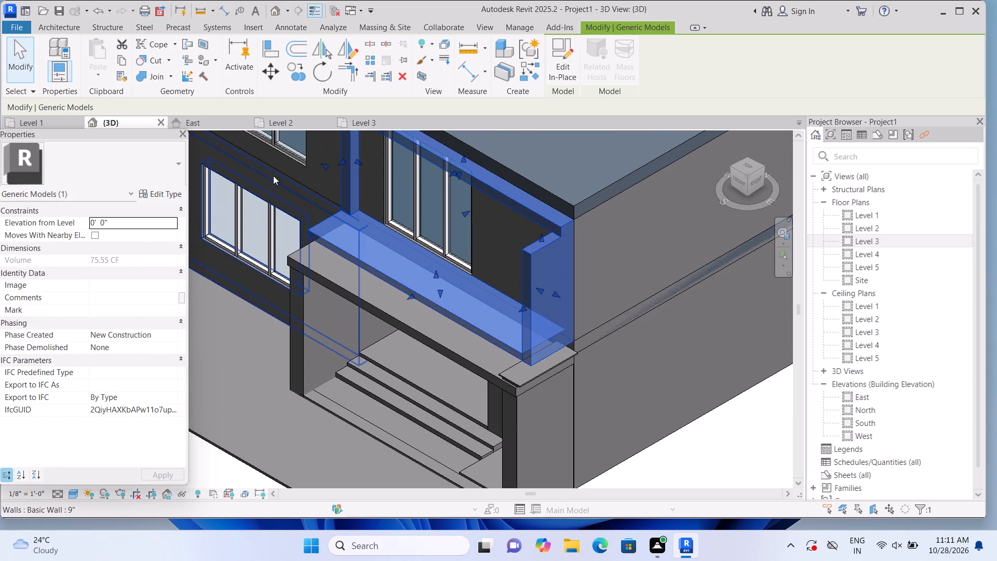
scroll(293, 212, down, 2)
scroll(291, 181, up, 1)
middle_drag(293, 183, 336, 242)
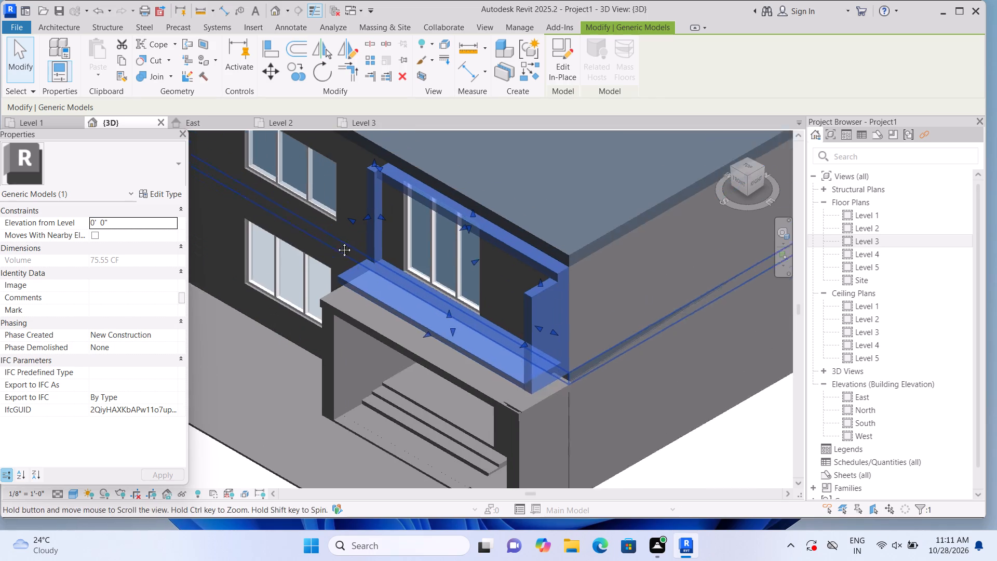
middle_drag(336, 242, 341, 248)
drag(383, 239, 371, 246)
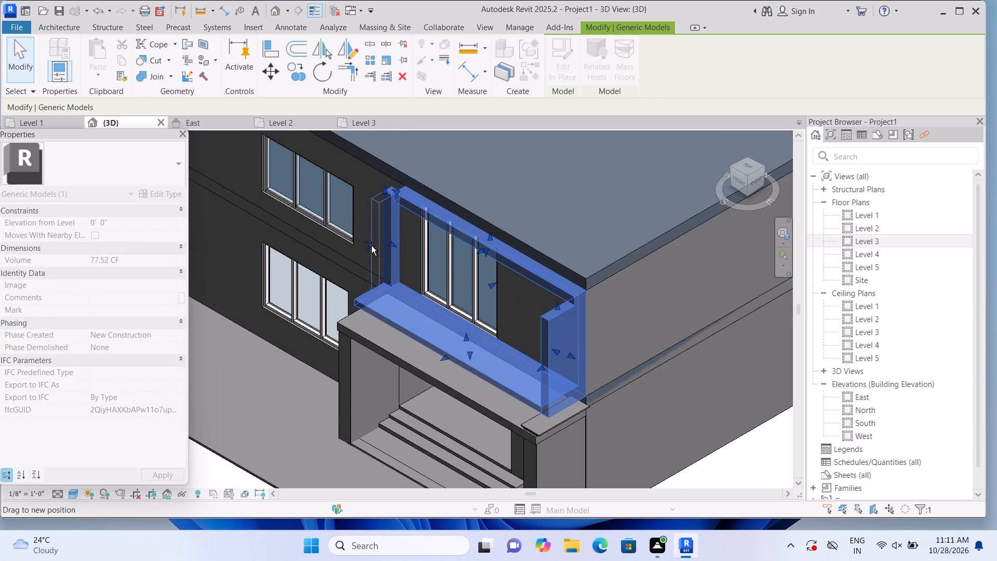
drag(371, 246, 358, 256)
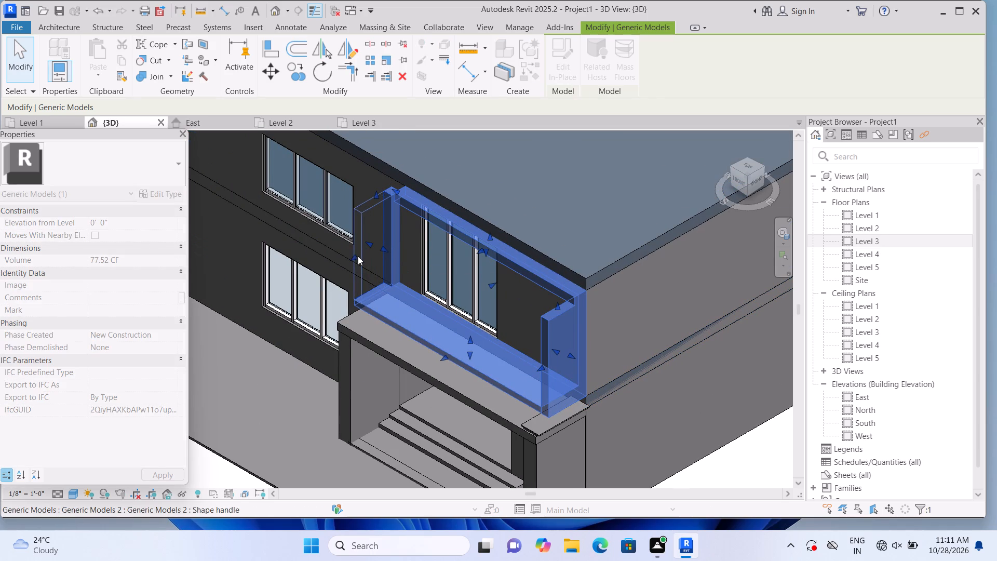
drag(353, 258, 361, 257)
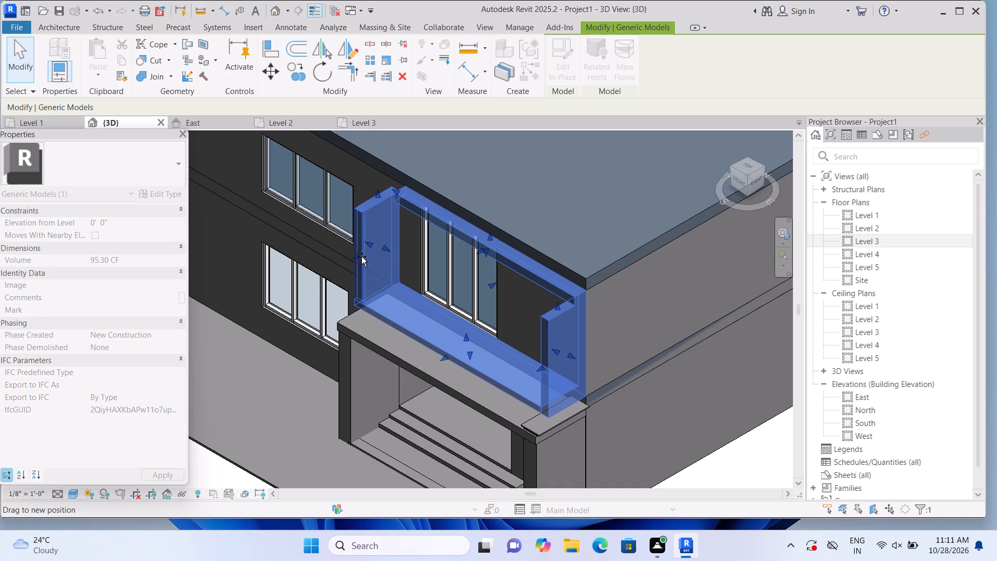
drag(361, 257, 360, 258)
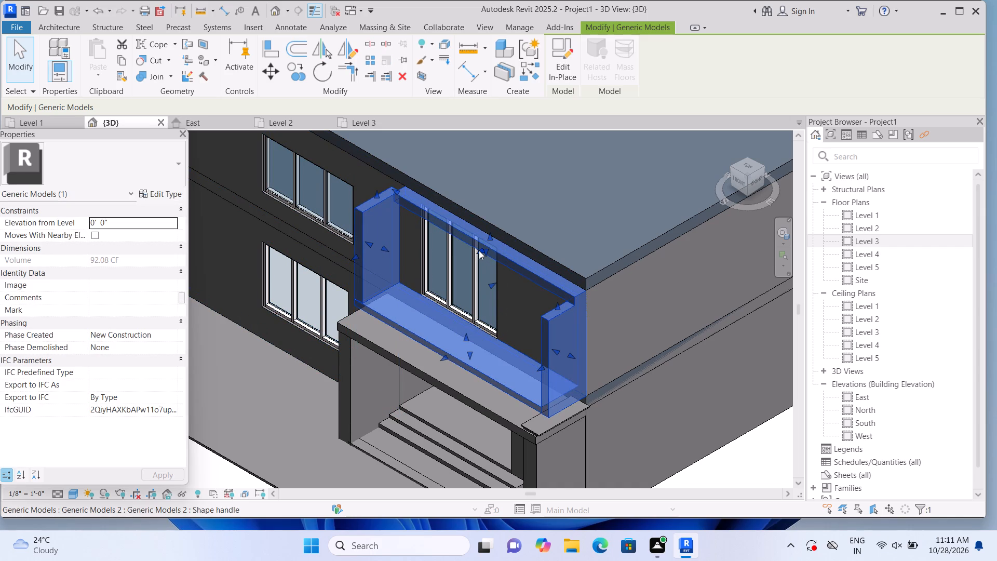
Stretch the frame's top member outward to the side members' depth and extend its far end slightly over the side member.
drag(479, 250, 451, 261)
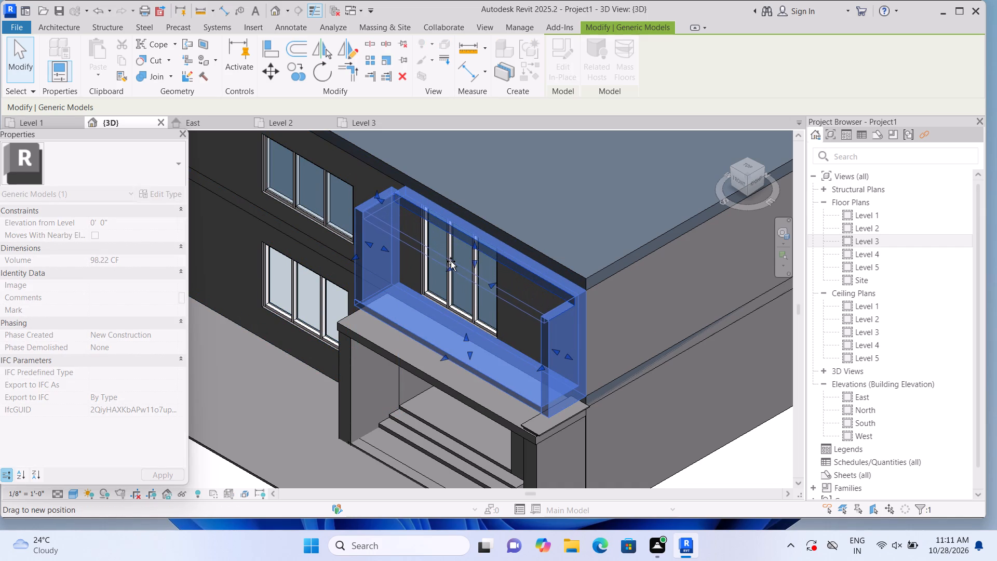
drag(451, 261, 450, 261)
click(450, 261)
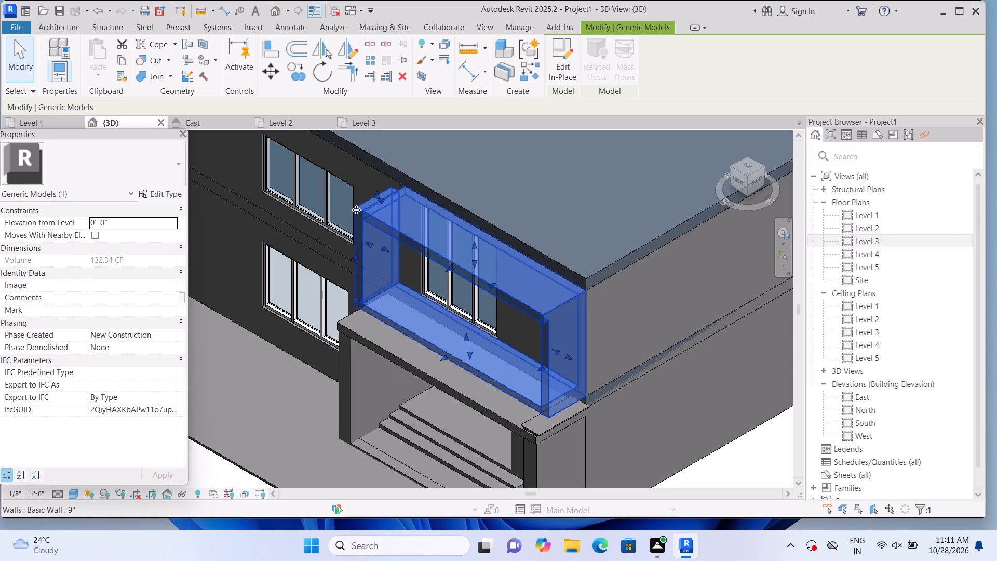
click(381, 198)
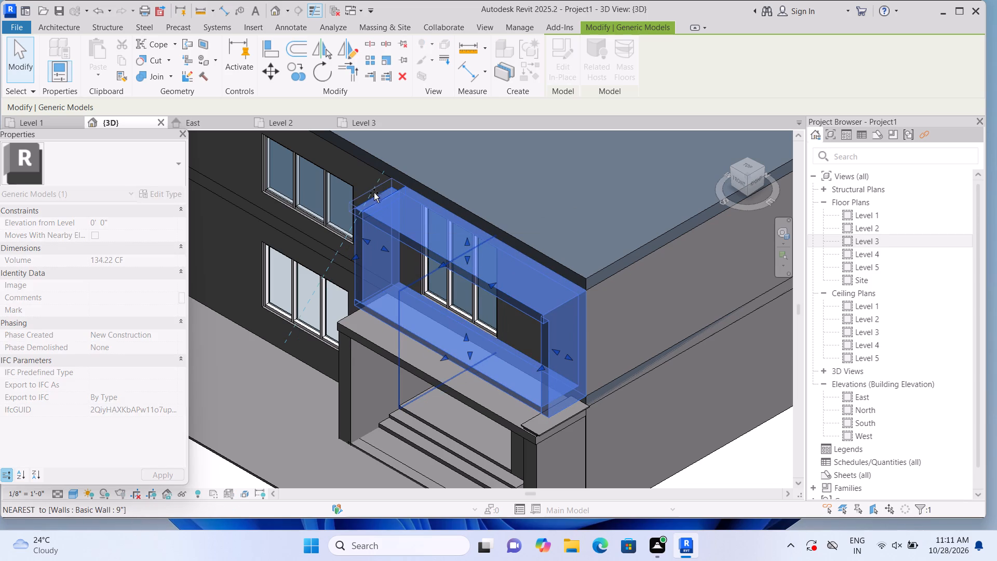
scroll(450, 284, down, 1)
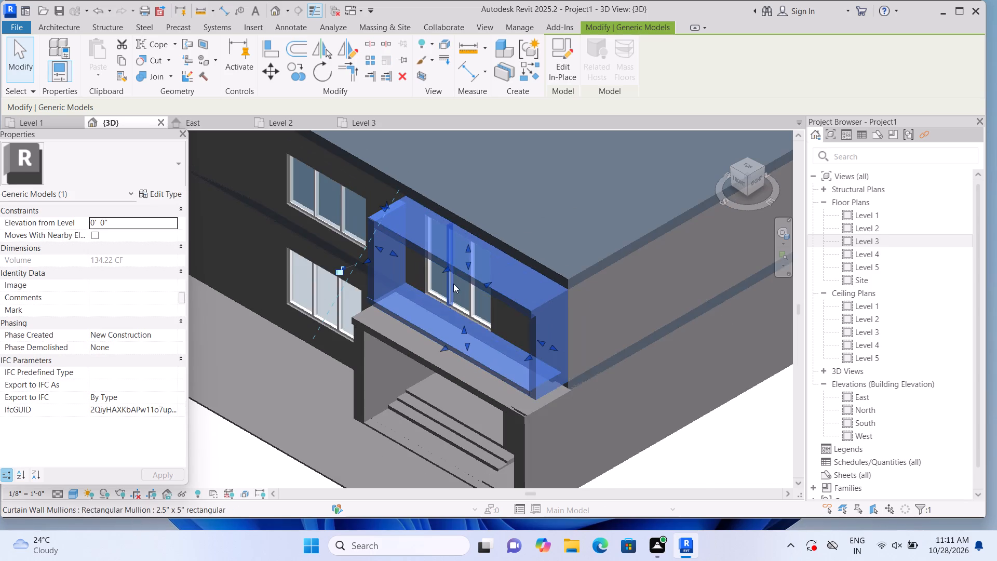
click(679, 451)
Examine the deepened upper-floor frame and its member joints from the building corner and the front.
scroll(677, 450, up, 1)
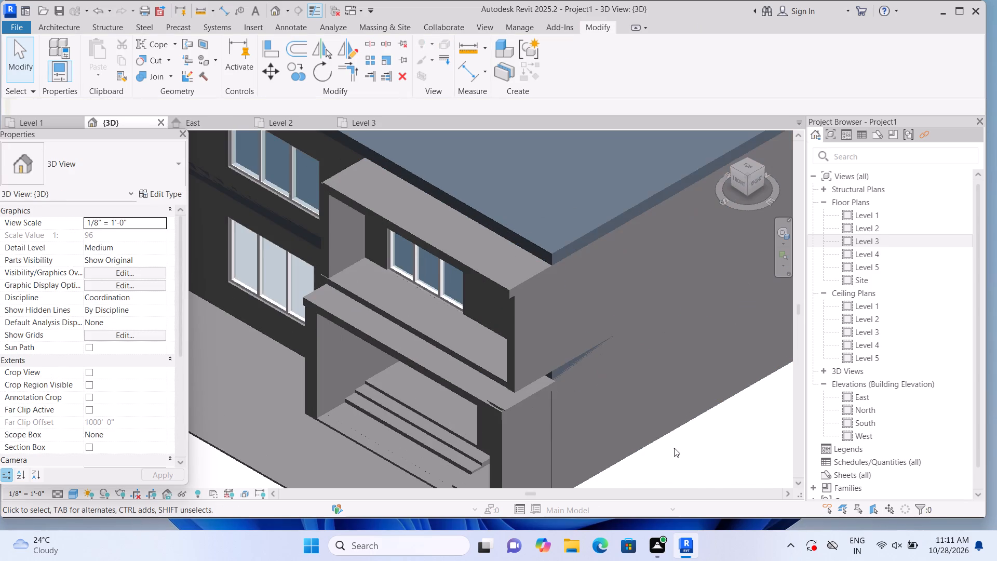
scroll(510, 345, up, 1)
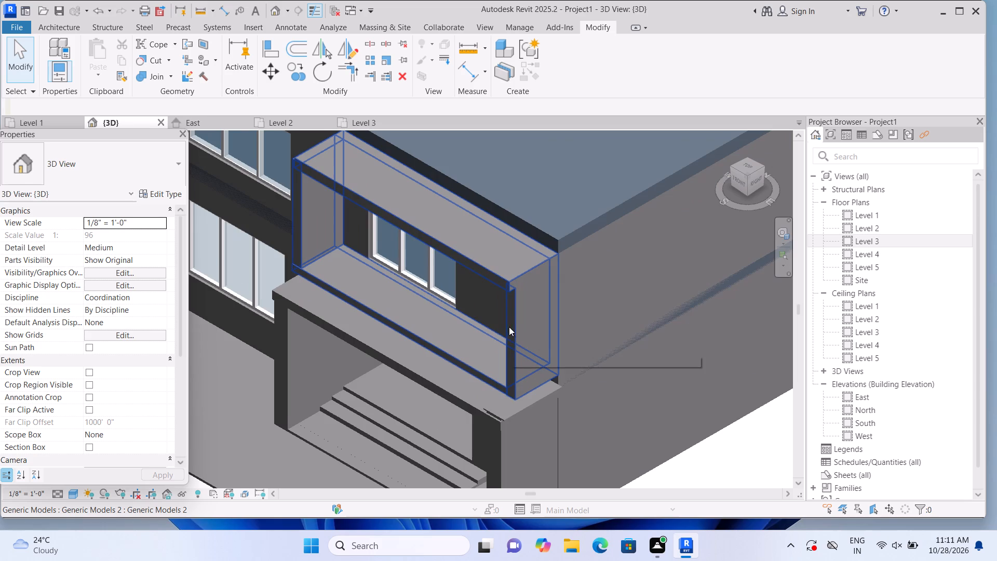
click(508, 323)
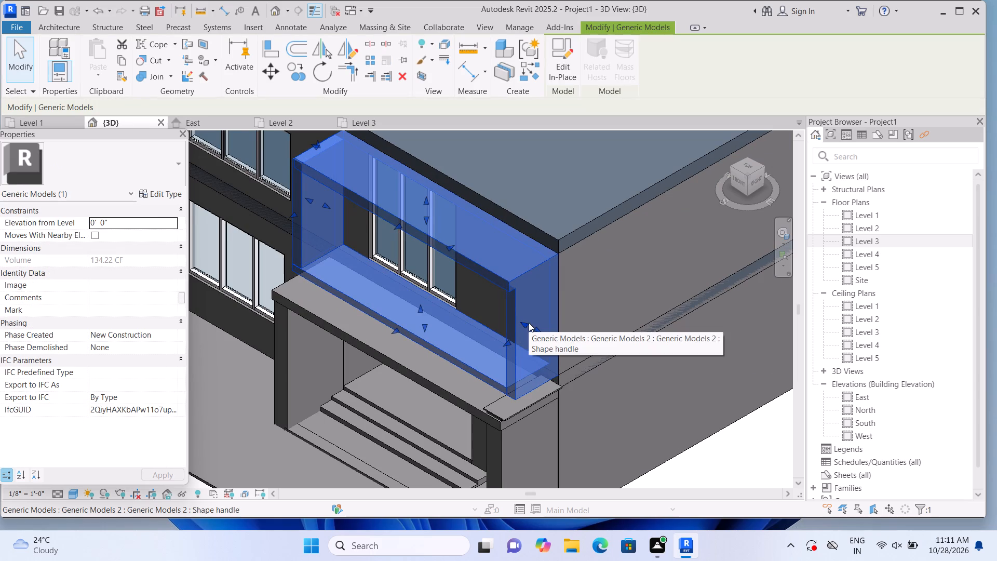
scroll(506, 368, up, 1)
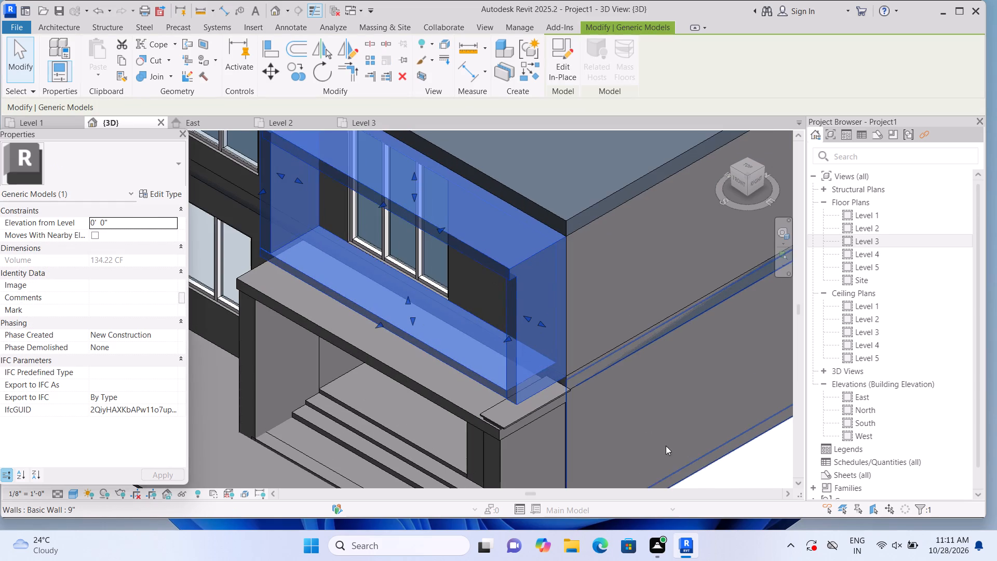
click(724, 472)
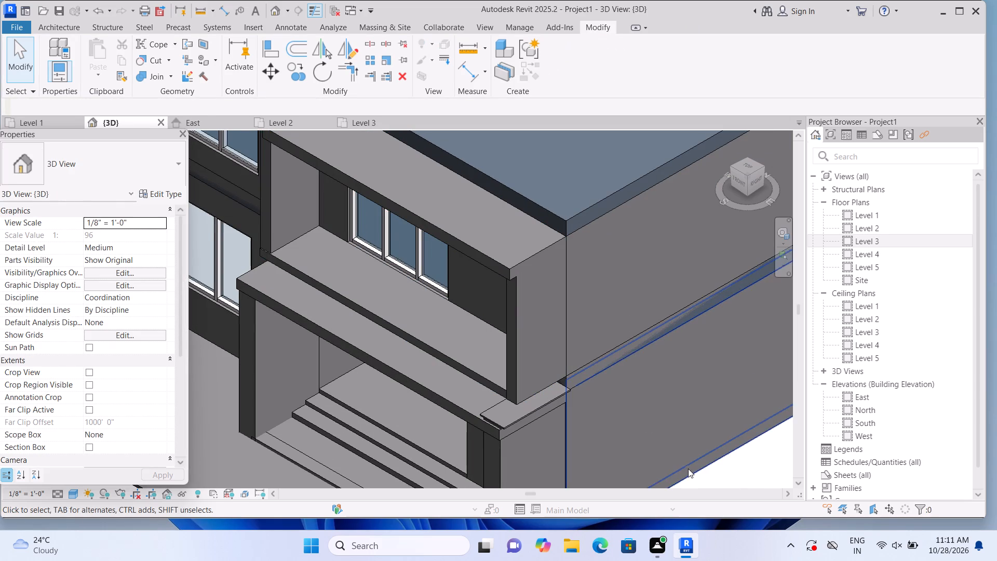
shift+scroll(686, 469, up, 1)
shift+middle_drag(686, 469, 809, 400)
middle_drag(723, 391, 0, 297)
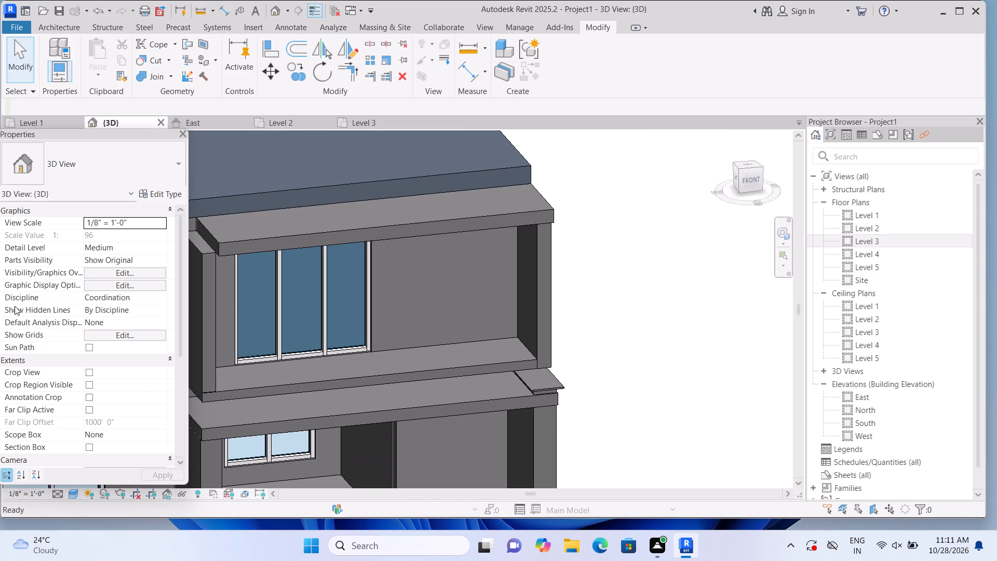
middle_drag(327, 314, 407, 313)
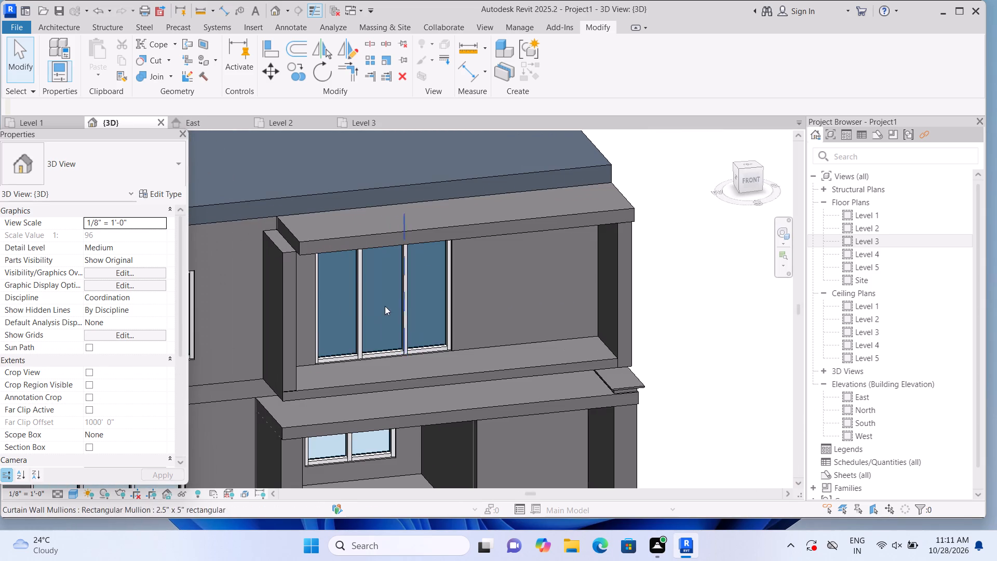
click(325, 222)
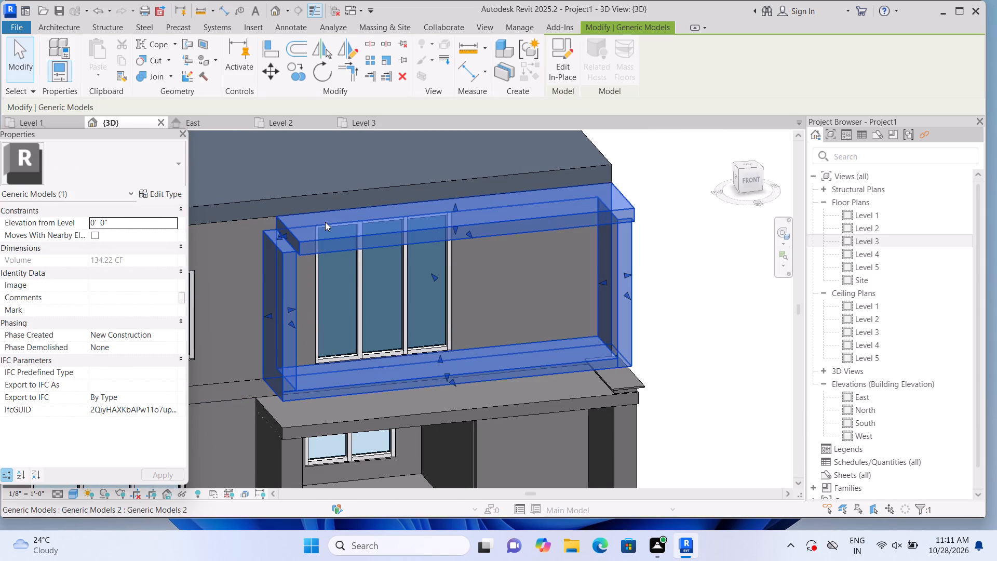
click(688, 287)
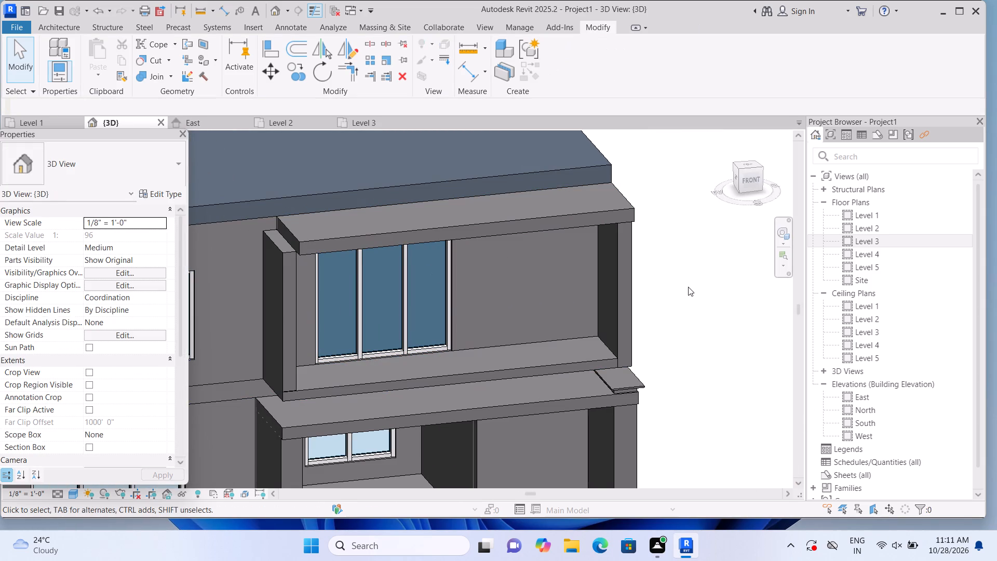
Extend the far end of the upper-floor frame's top member to the outer face of the side member farthest from the building corner.
click(286, 292)
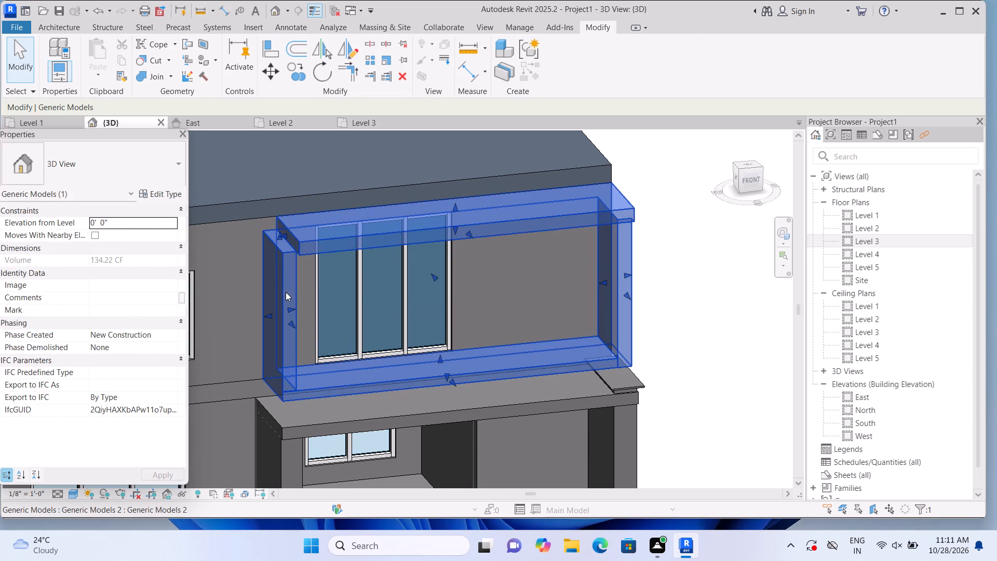
scroll(283, 285, up, 3)
scroll(546, 318, down, 3)
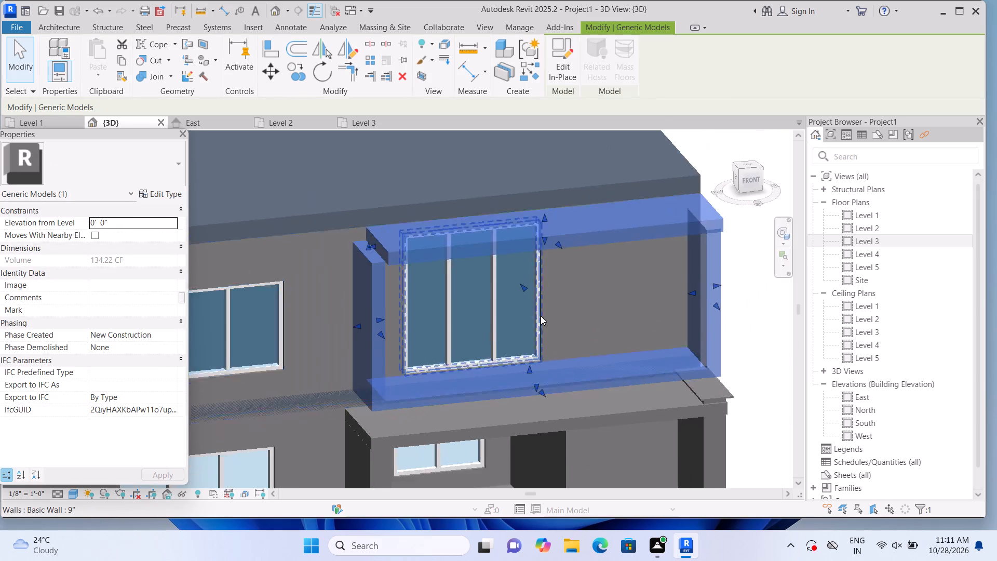
scroll(541, 316, down, 4)
click(705, 328)
scroll(469, 269, up, 2)
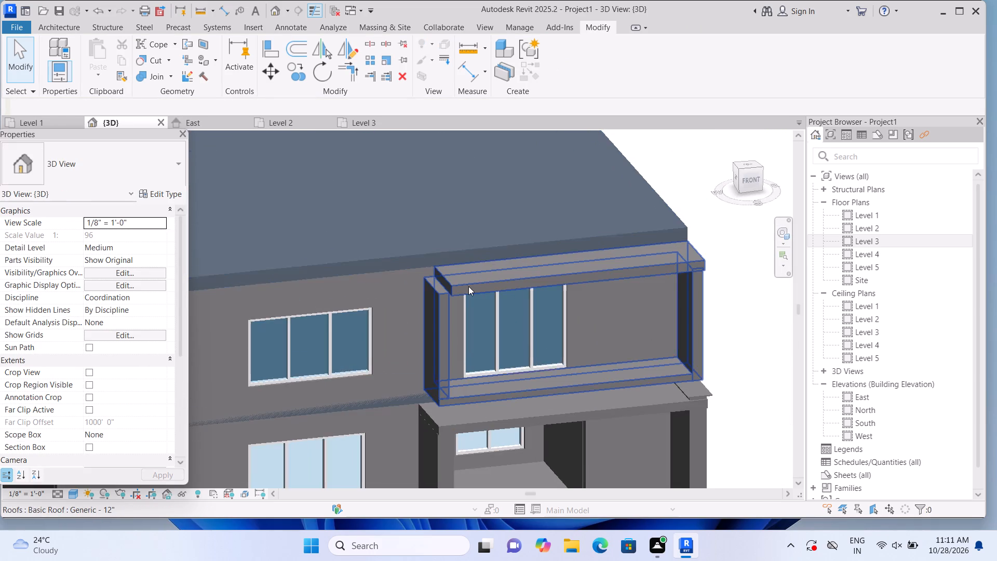
click(469, 286)
scroll(469, 286, up, 2)
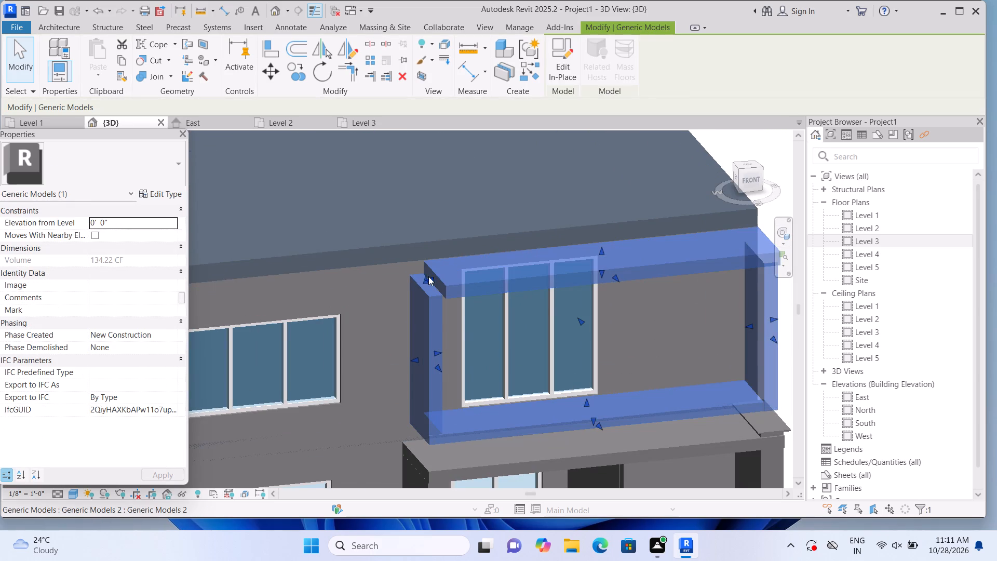
drag(430, 279, 420, 283)
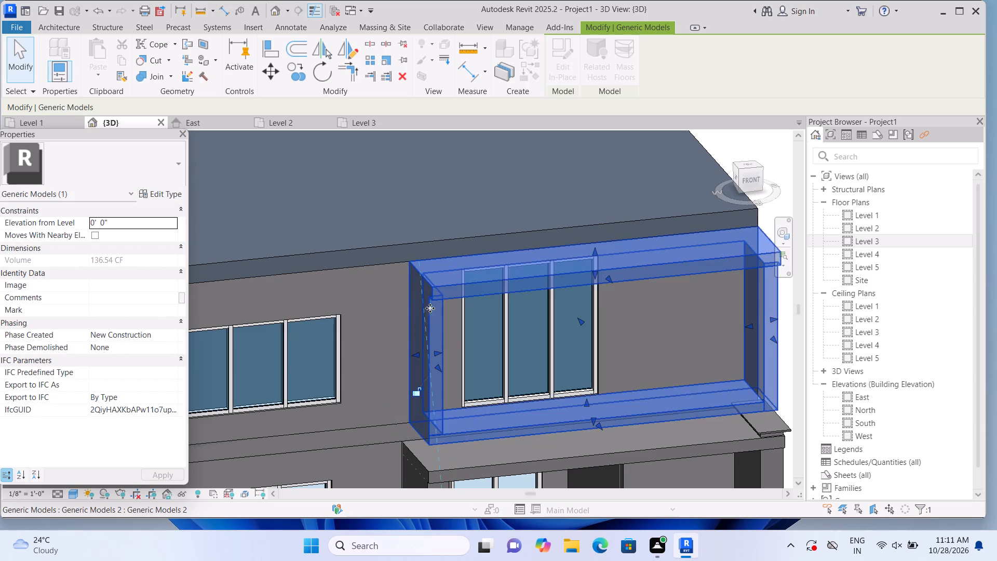
scroll(568, 360, down, 2)
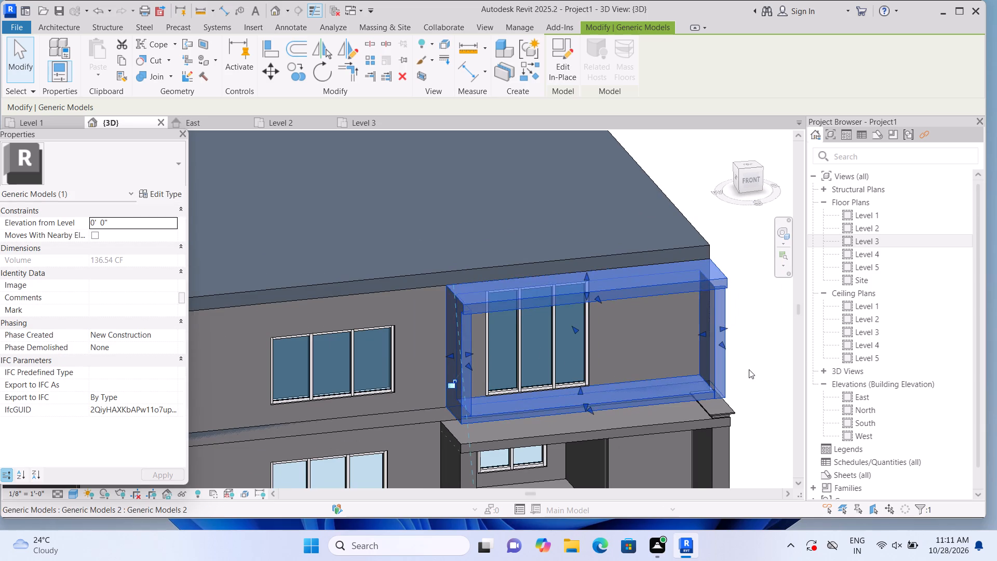
click(749, 369)
Stretch the front face of the frame's side member farthest from the building corner outward to the top member's front edge.
scroll(749, 369, up, 2)
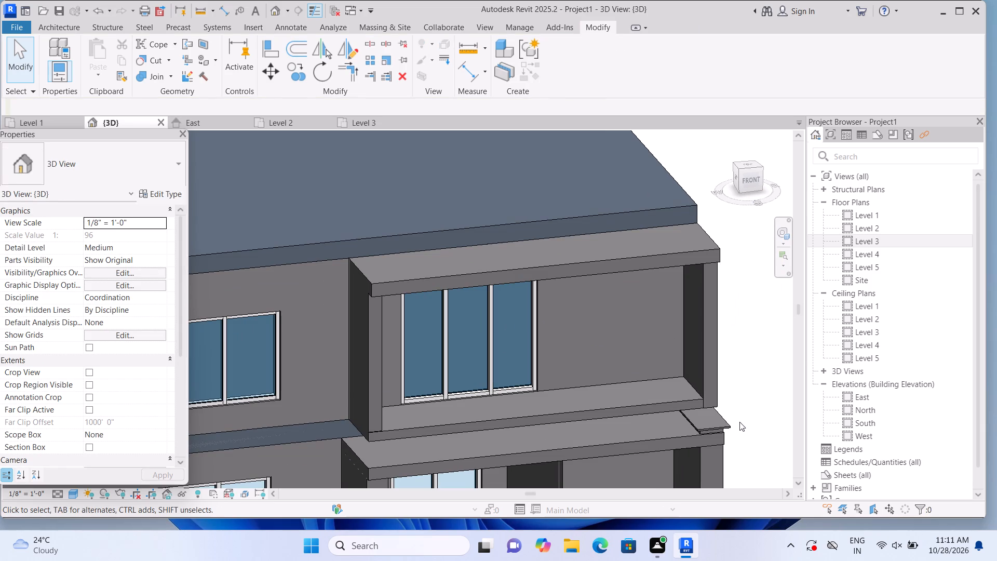
shift+middle_drag(738, 421, 737, 352)
middle_drag(735, 360, 725, 488)
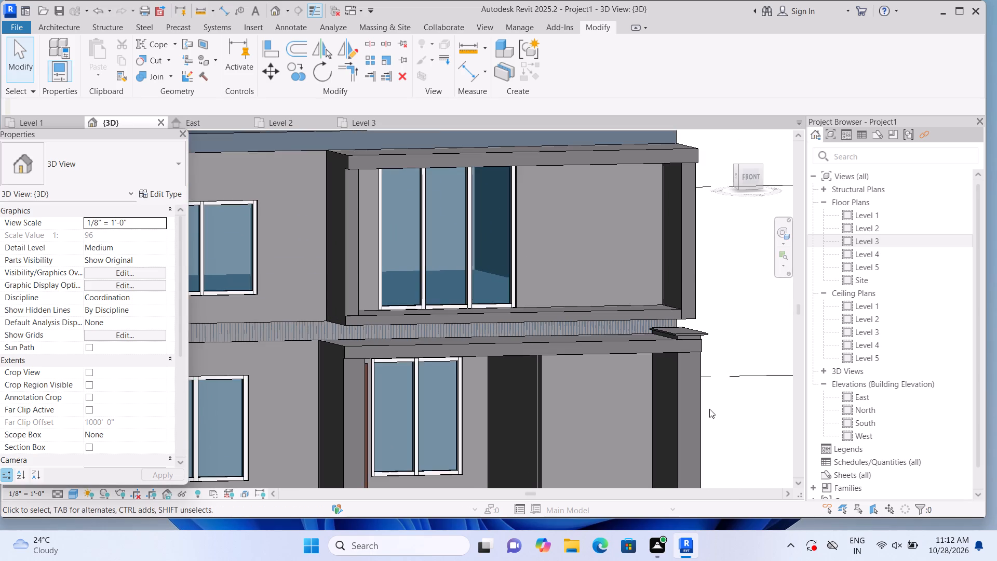
middle_drag(710, 418, 709, 479)
middle_drag(713, 430, 715, 470)
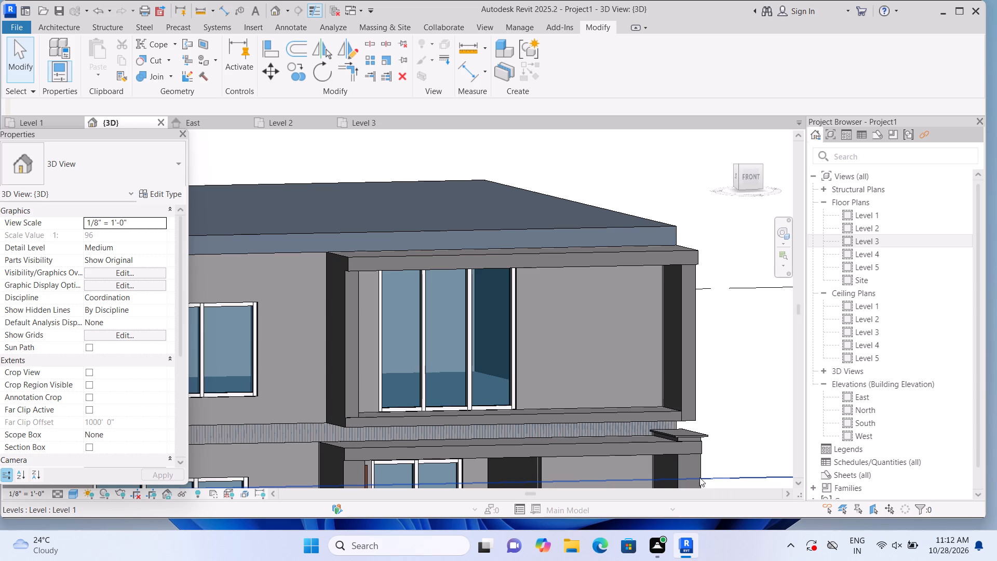
scroll(355, 305, up, 2)
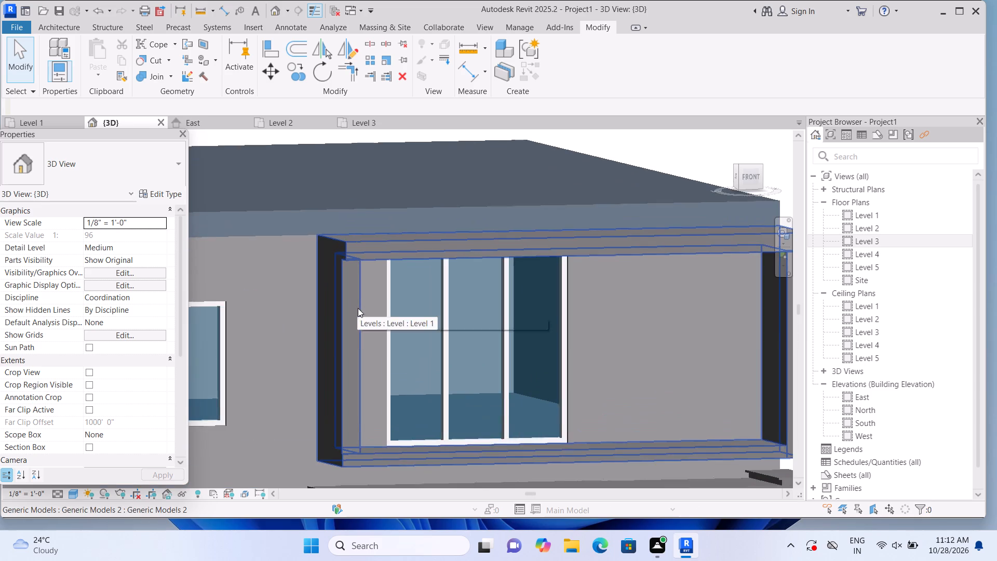
click(347, 386)
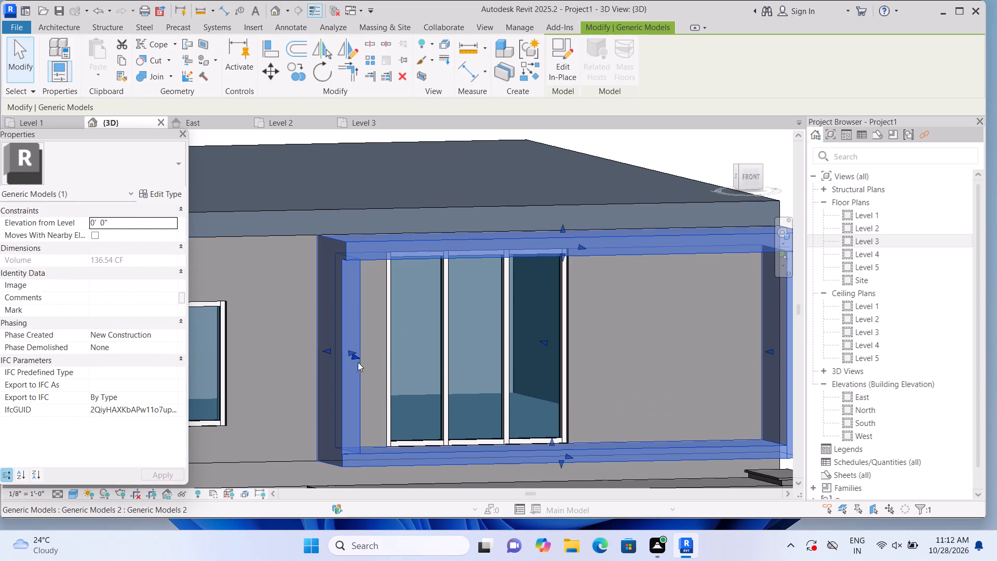
drag(351, 351, 357, 354)
scroll(372, 367, down, 4)
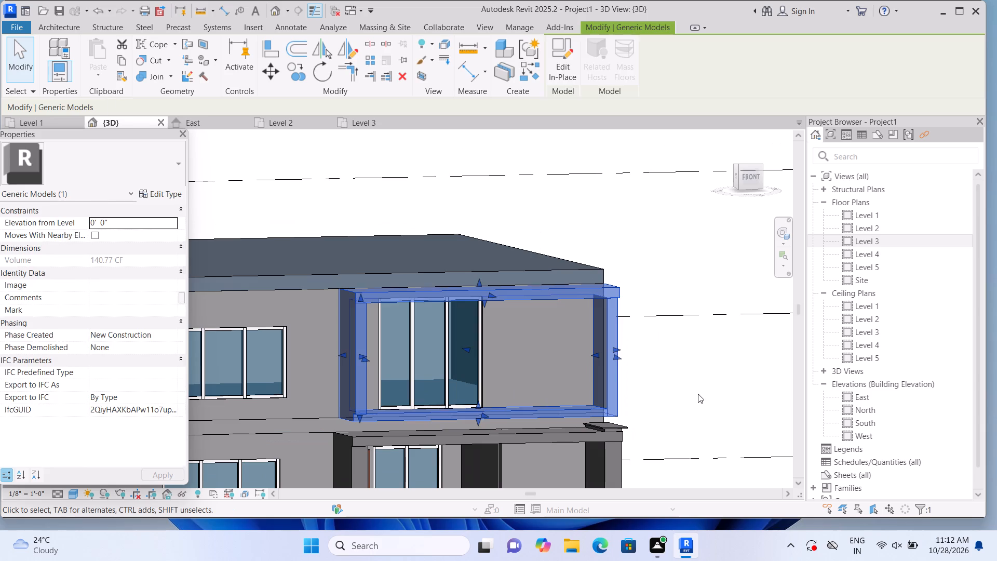
click(698, 394)
Stretch the front face of the frame's bottom member outward to match the depth of the far side member.
shift+middle_drag(721, 430, 719, 433)
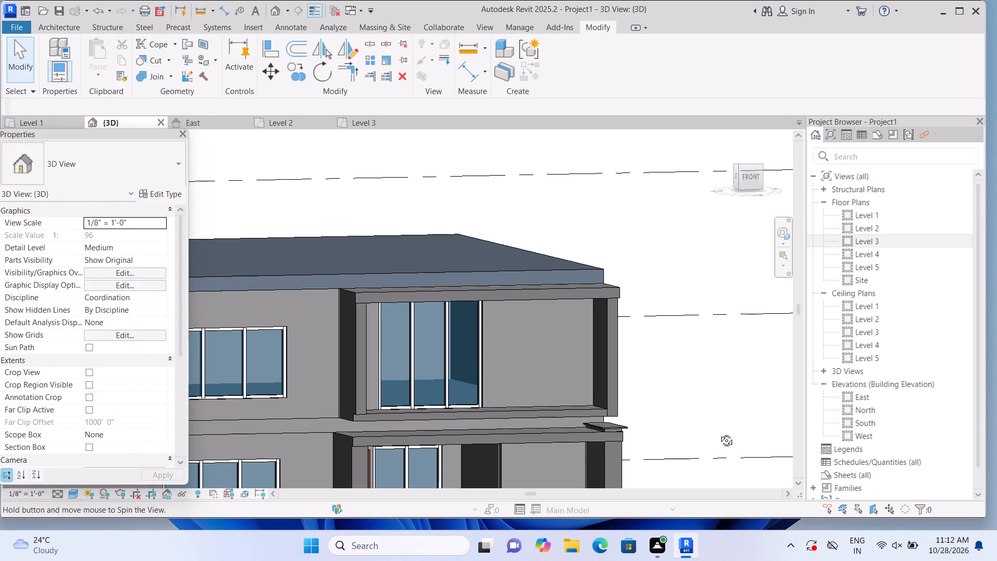
shift+middle_drag(719, 433, 676, 443)
middle_drag(511, 371, 691, 369)
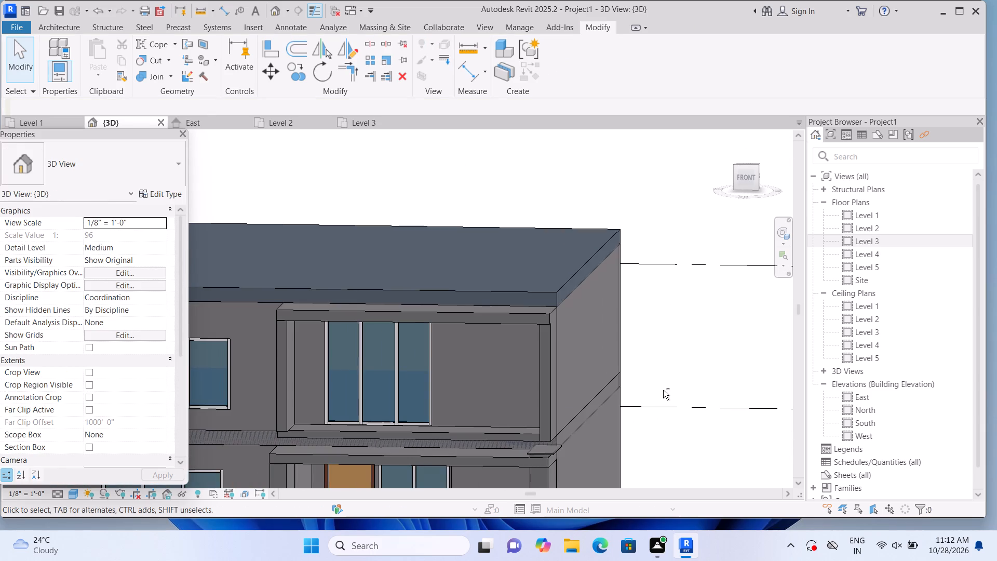
shift+middle_drag(681, 413, 596, 430)
shift+scroll(595, 429, up, 1)
middle_drag(484, 401, 685, 397)
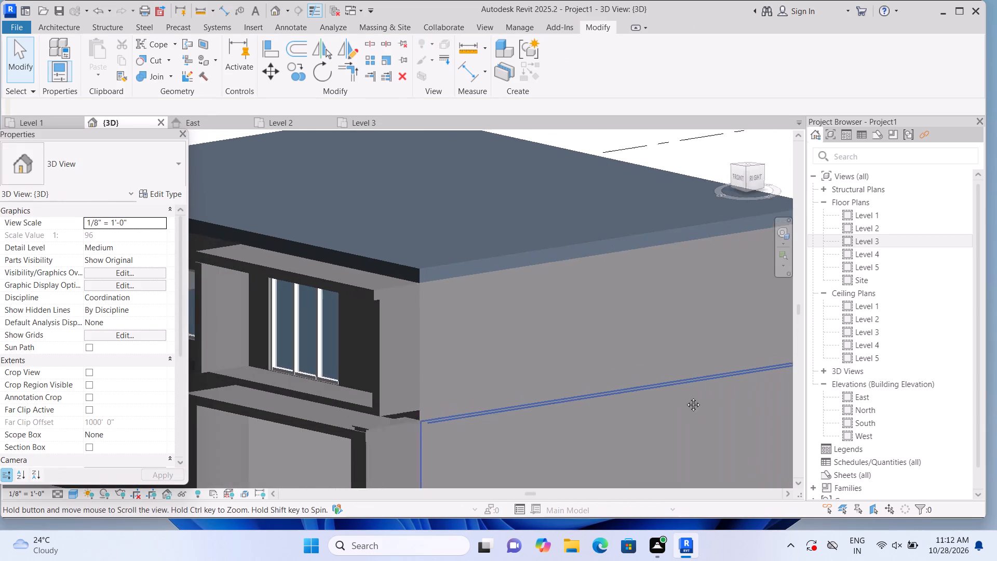
middle_drag(685, 397, 702, 397)
scroll(223, 337, up, 1)
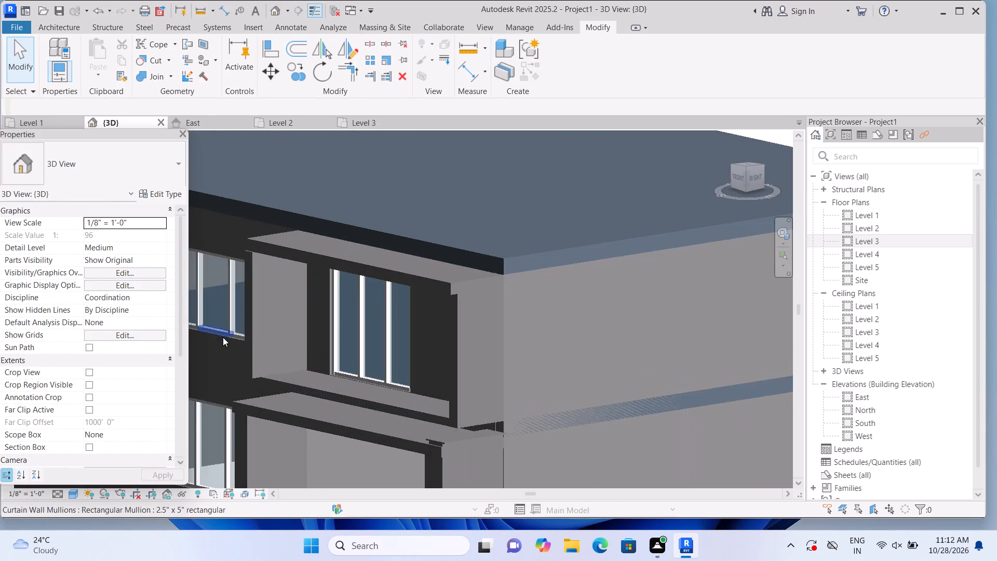
scroll(237, 339, up, 2)
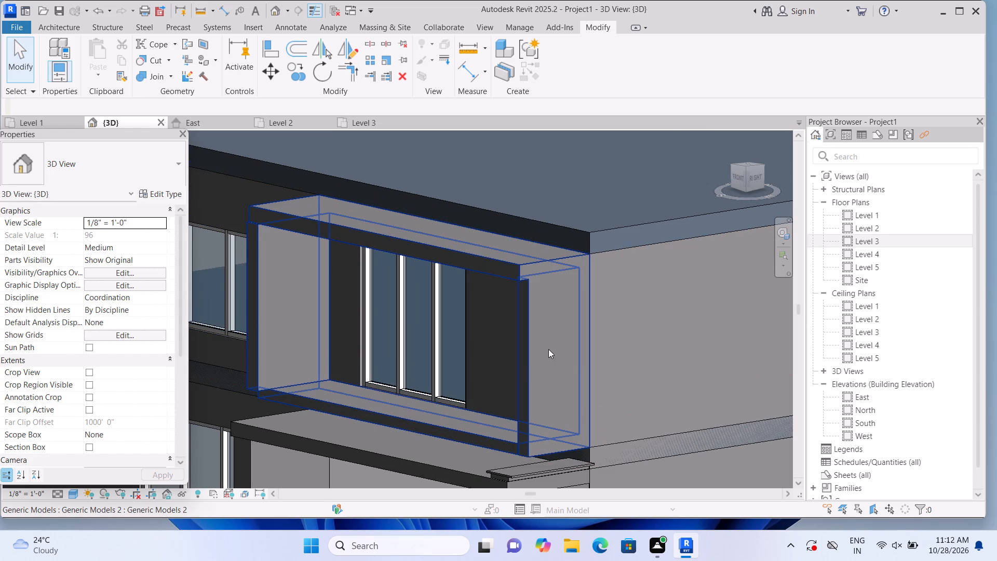
click(450, 432)
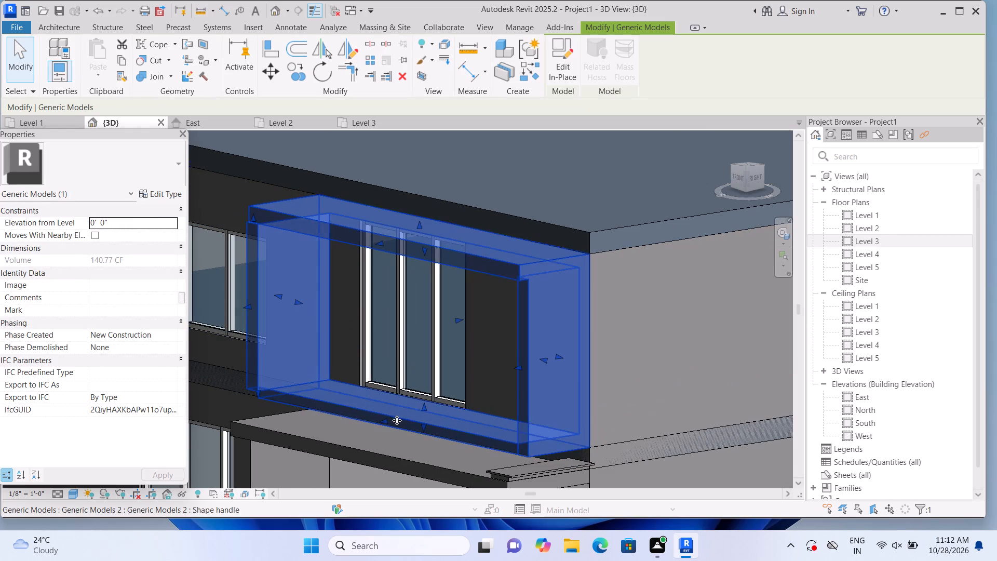
drag(381, 420, 378, 425)
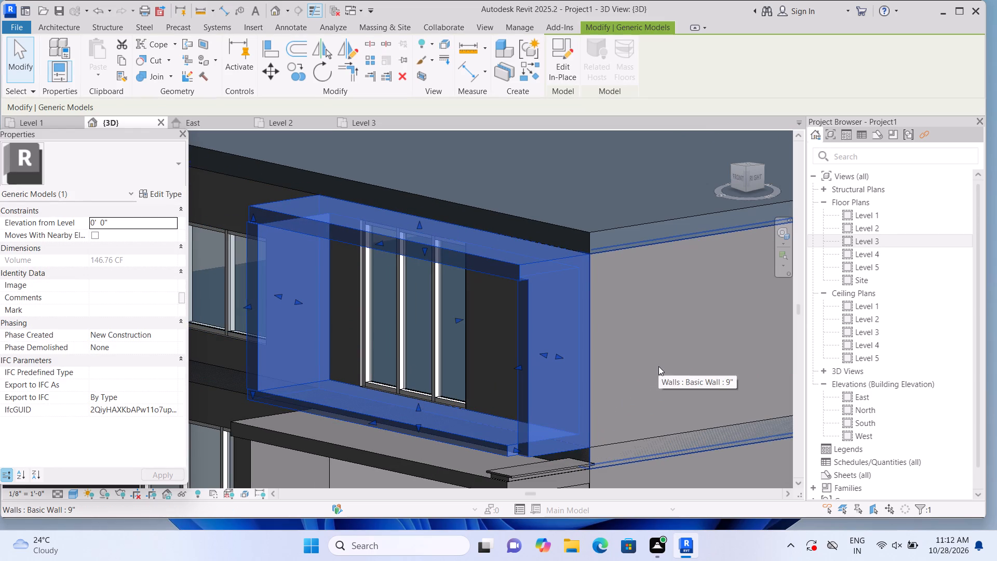
key(Escape)
Stretch the front face of the frame's side member at the building corner outward, flush with the top and bottom members.
click(549, 360)
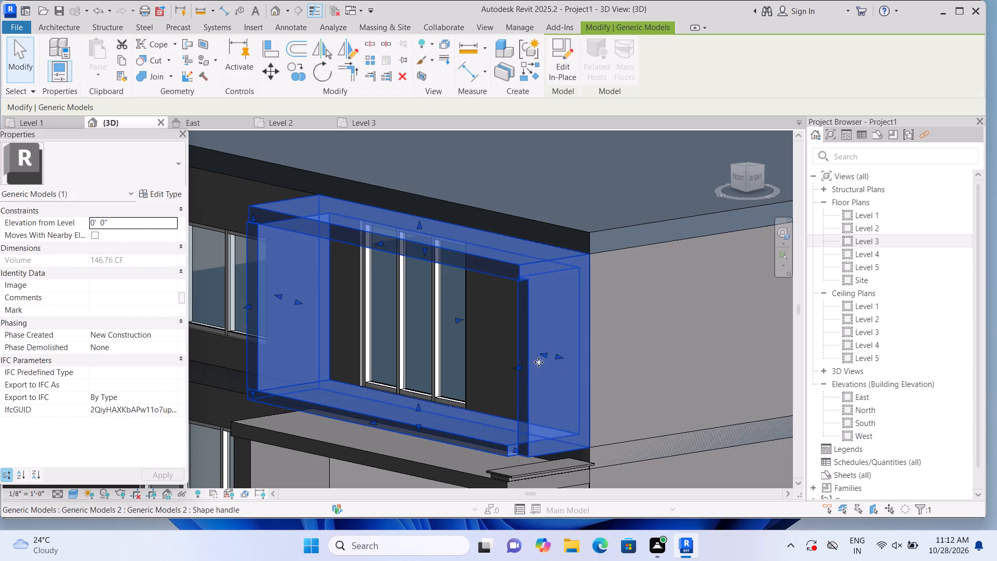
drag(518, 364, 510, 368)
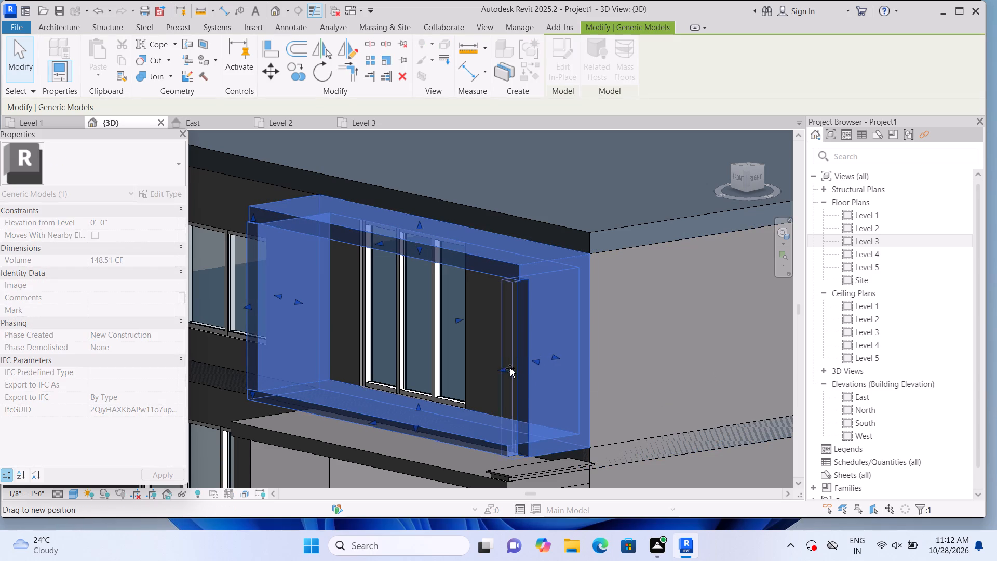
drag(510, 368, 514, 368)
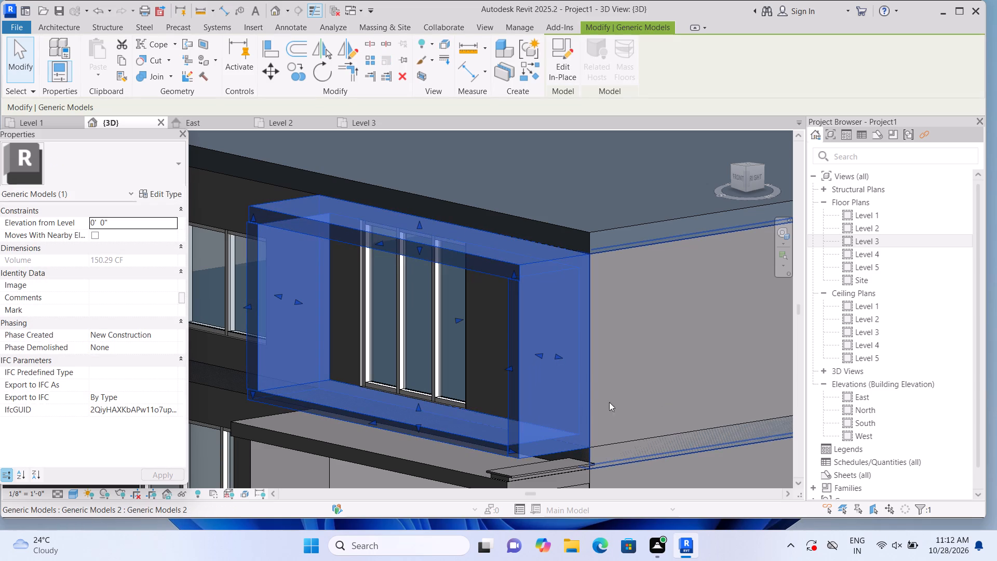
key(Escape)
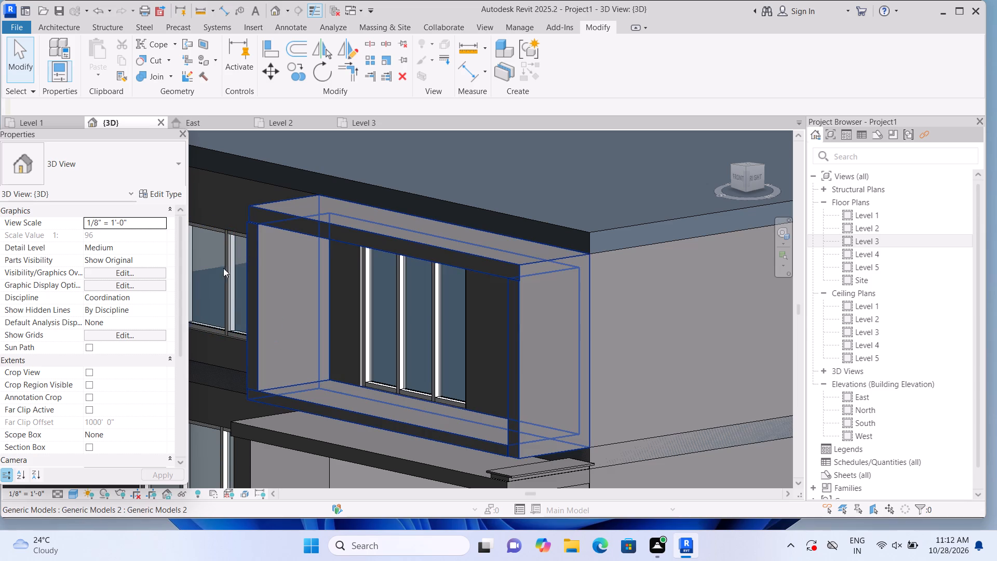
Pull the far side member's front face slightly back, flush with the frame's top member.
scroll(284, 207, up, 2)
scroll(220, 232, up, 2)
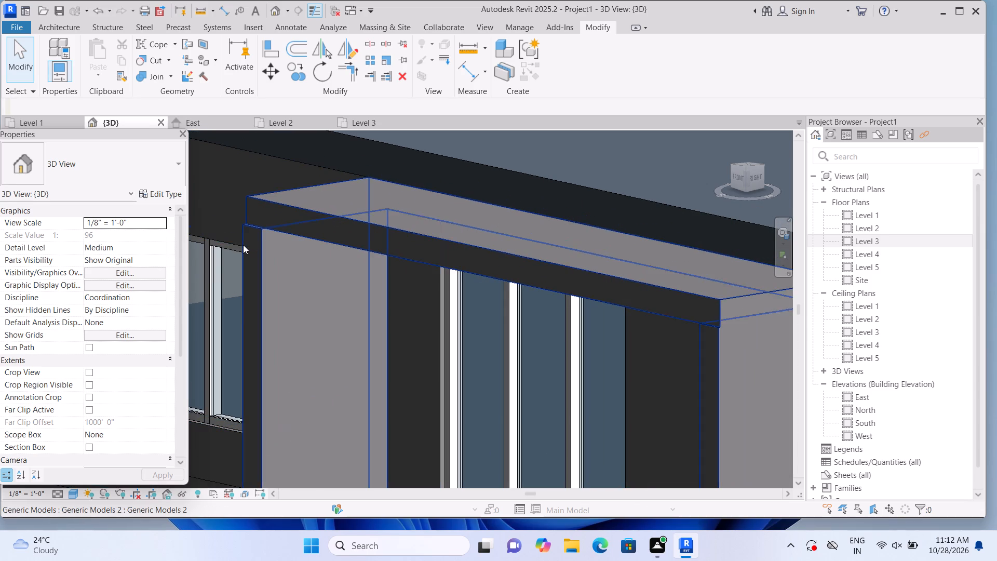
click(247, 248)
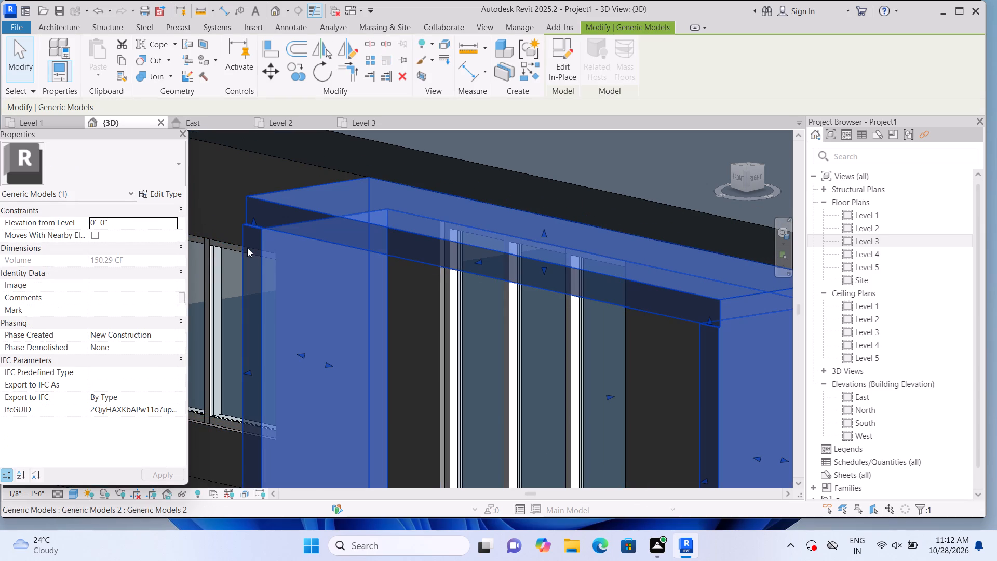
drag(247, 371, 246, 371)
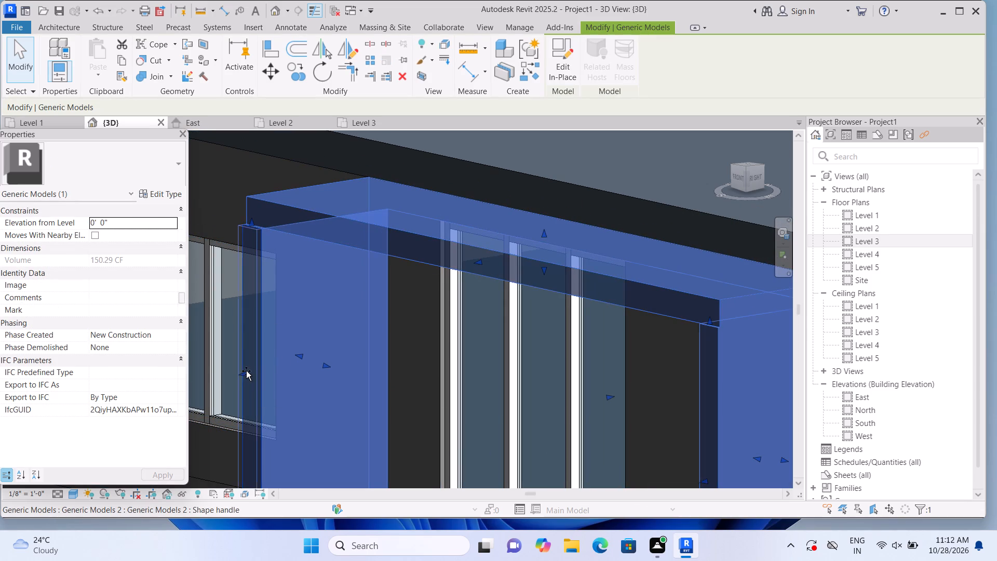
drag(246, 371, 255, 371)
scroll(253, 364, down, 2)
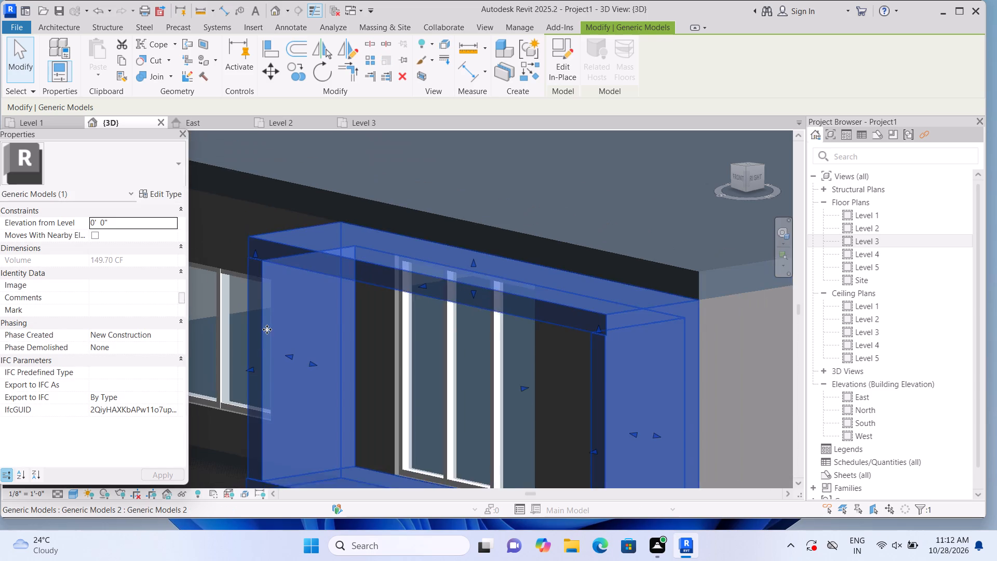
scroll(267, 329, down, 2)
middle_drag(287, 415, 298, 282)
scroll(298, 289, down, 2)
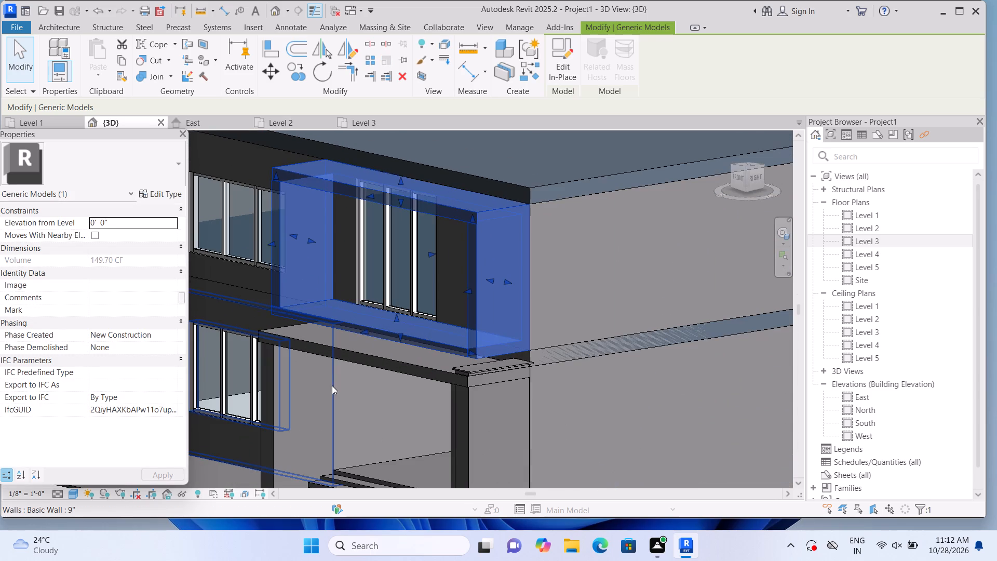
key(Escape)
Examine the frame's alignment with the canopy and its cap below from the building corner, the front and the far side.
scroll(404, 410, up, 2)
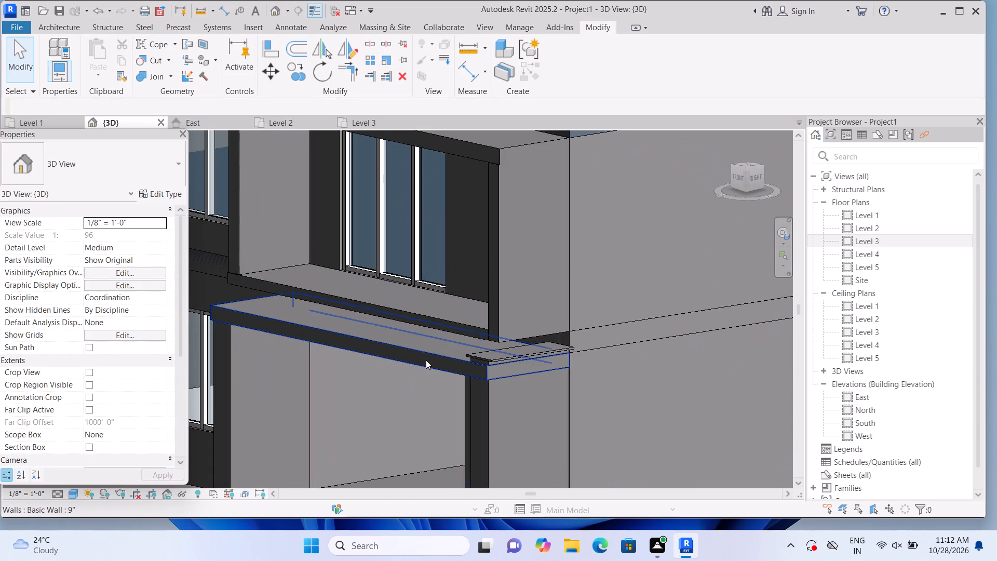
scroll(427, 358, up, 1)
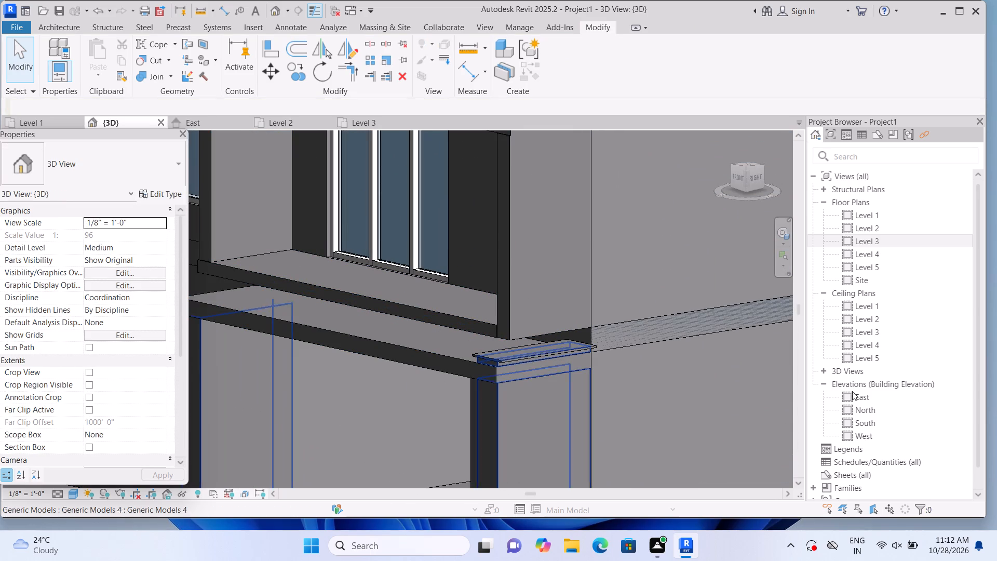
scroll(644, 403, up, 1)
shift+middle_drag(656, 411, 687, 415)
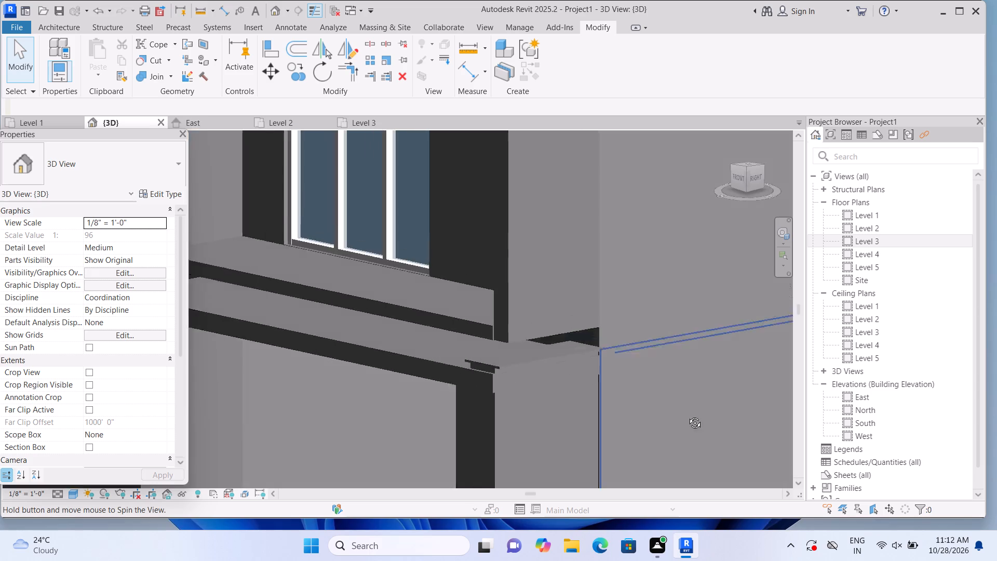
shift+middle_drag(687, 415, 788, 395)
middle_drag(710, 384, 383, 173)
scroll(394, 172, down, 6)
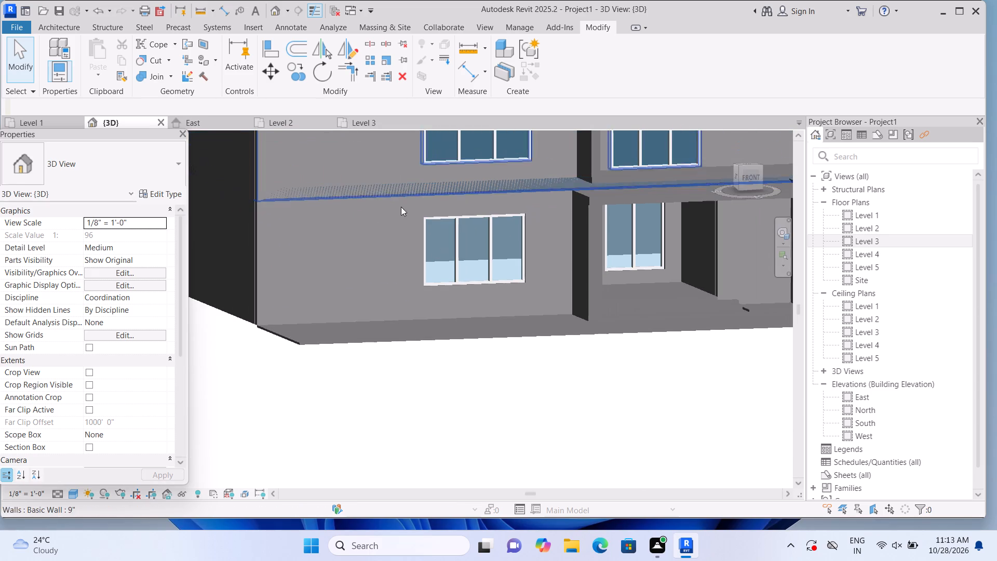
middle_drag(648, 373, 533, 456)
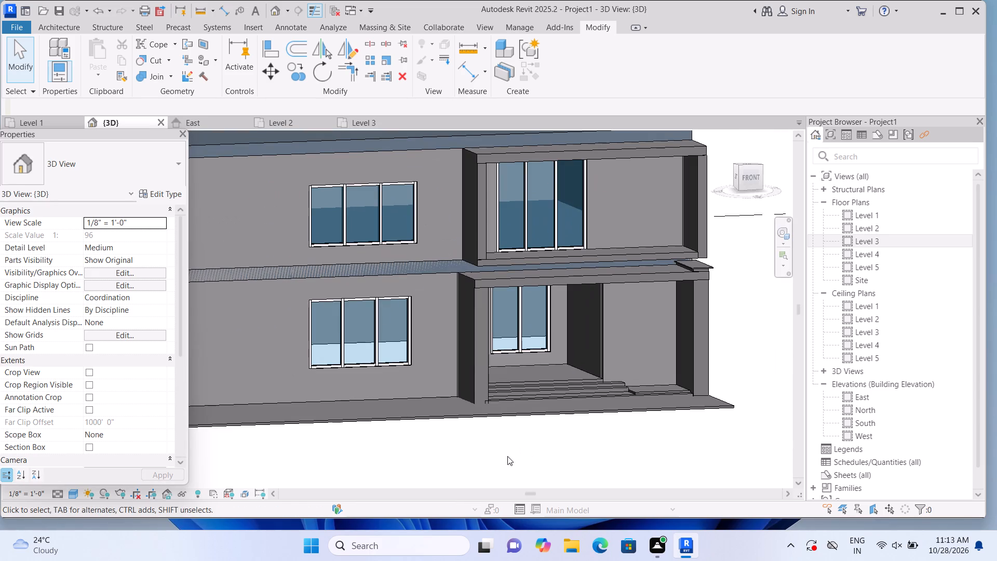
shift+middle_drag(516, 460, 563, 479)
shift+scroll(540, 472, up, 1)
middle_drag(558, 403, 261, 439)
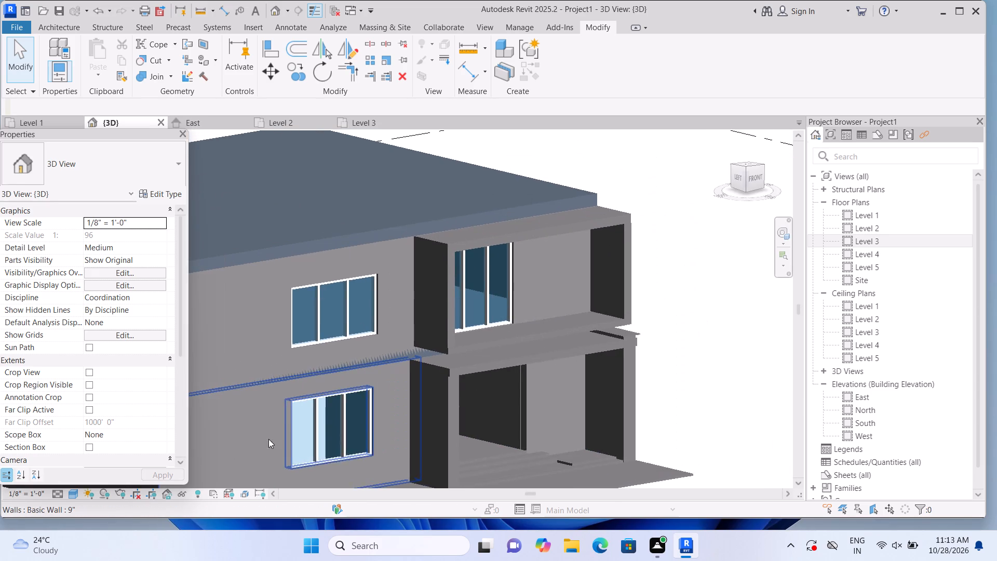
scroll(669, 348, up, 1)
scroll(616, 320, up, 4)
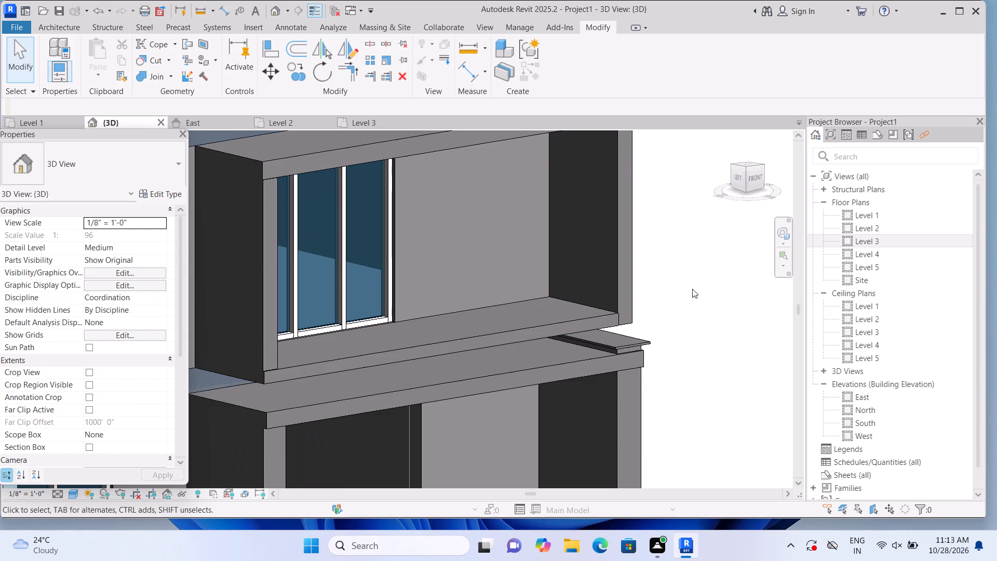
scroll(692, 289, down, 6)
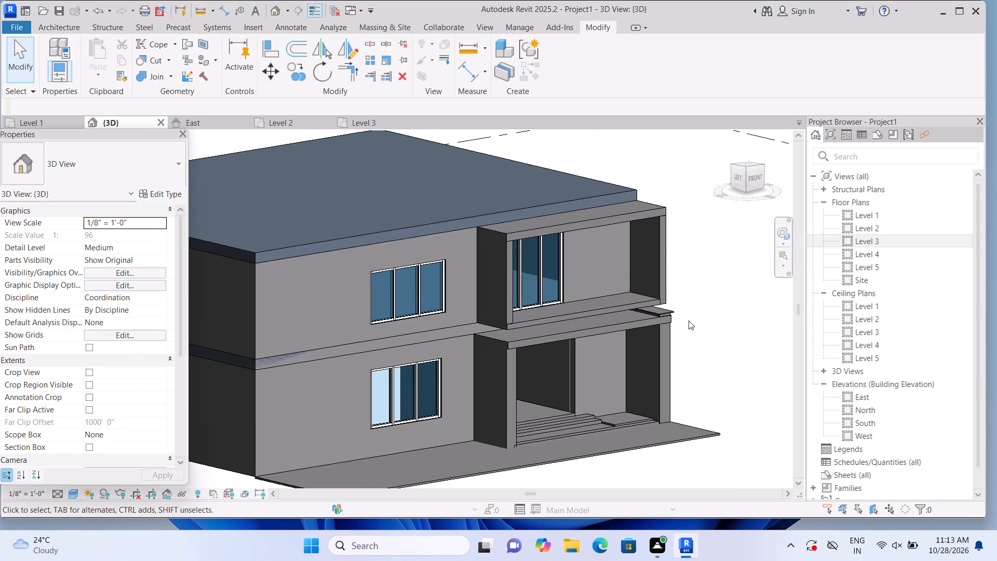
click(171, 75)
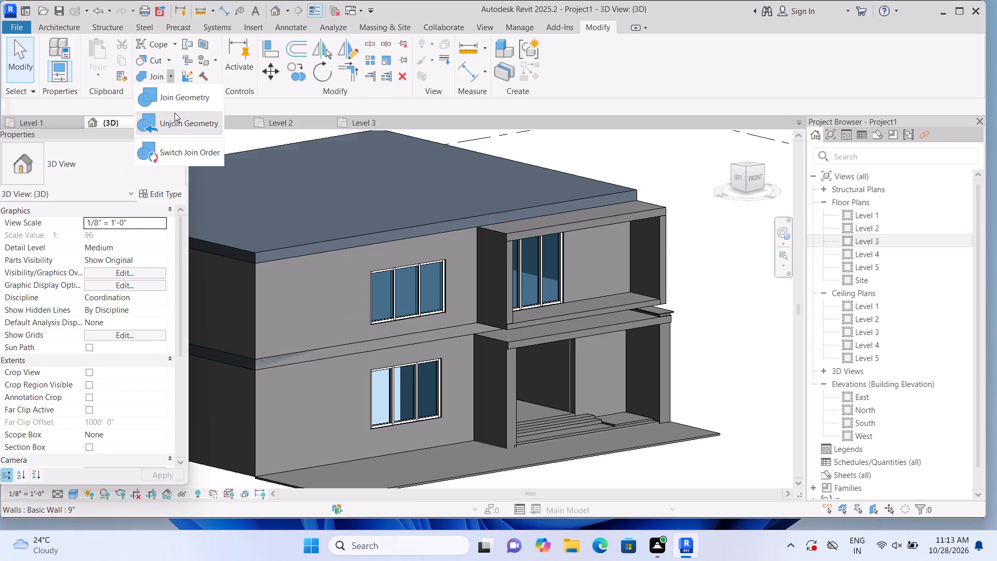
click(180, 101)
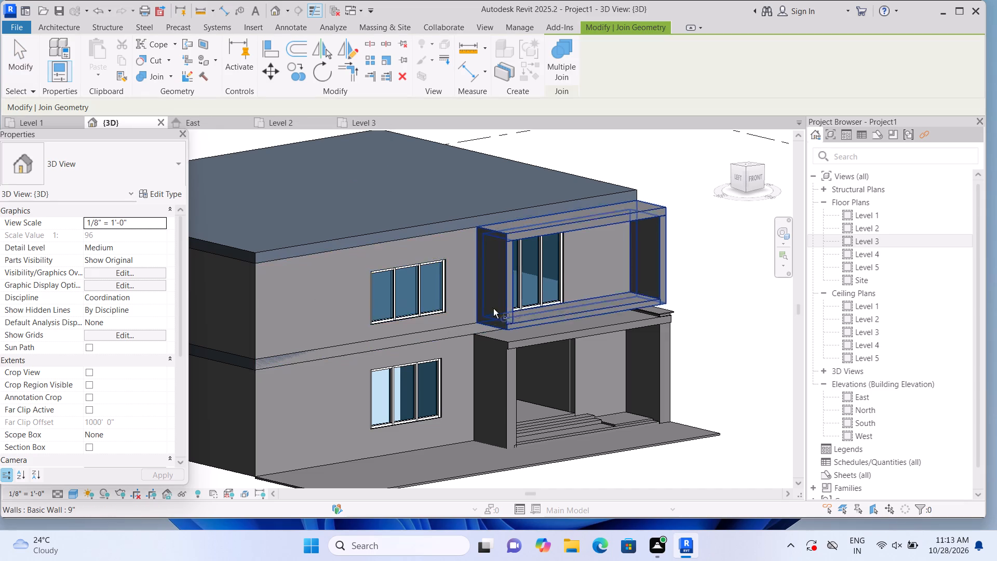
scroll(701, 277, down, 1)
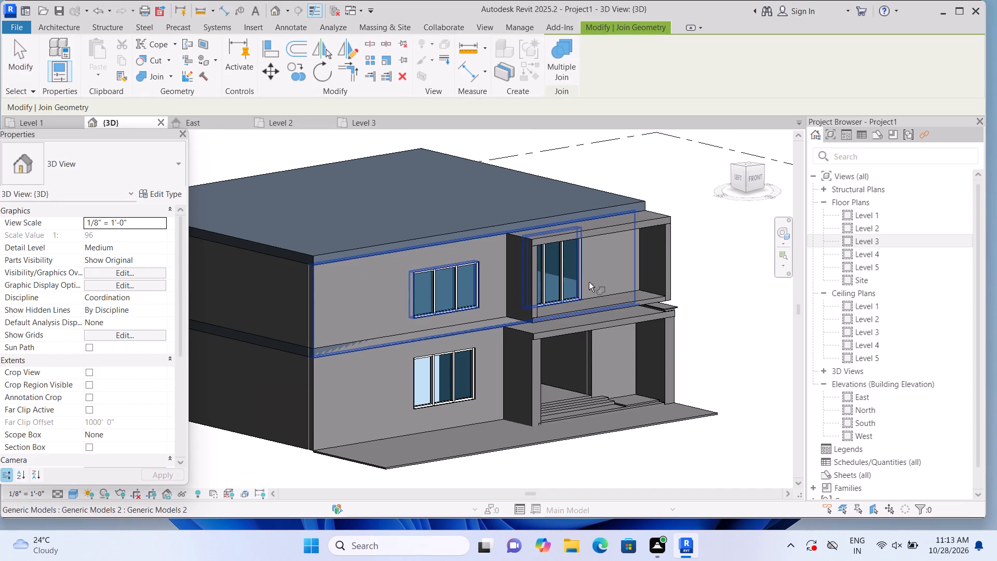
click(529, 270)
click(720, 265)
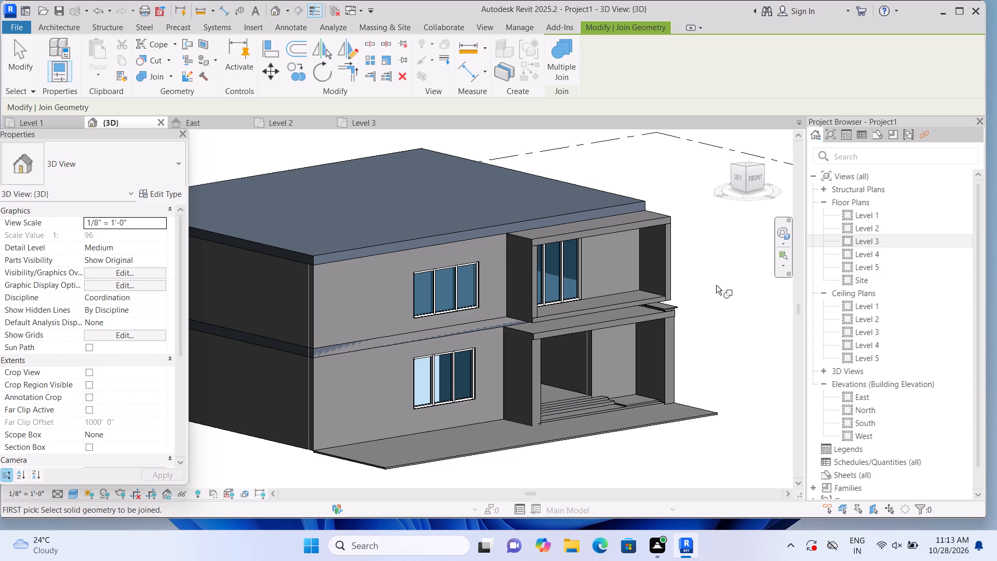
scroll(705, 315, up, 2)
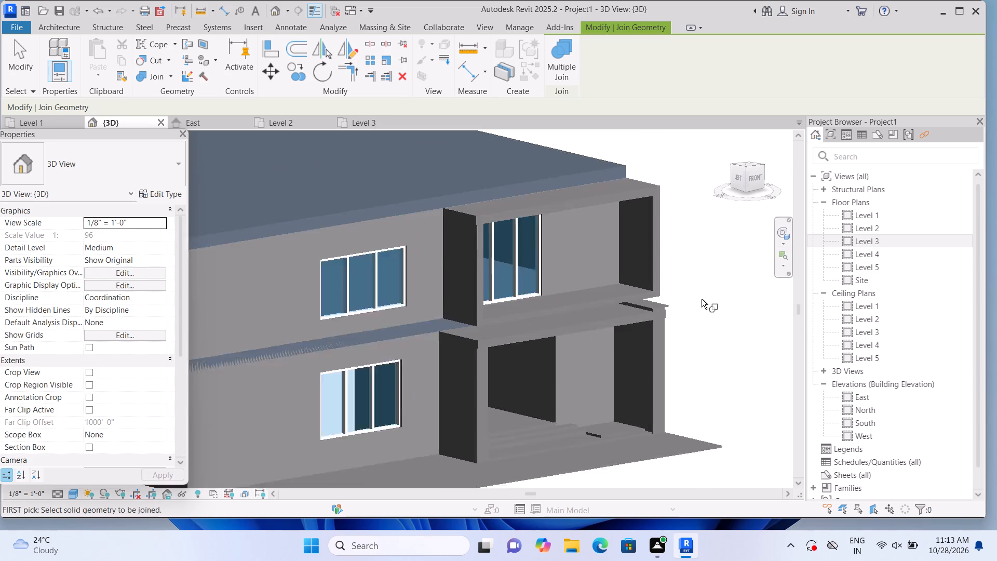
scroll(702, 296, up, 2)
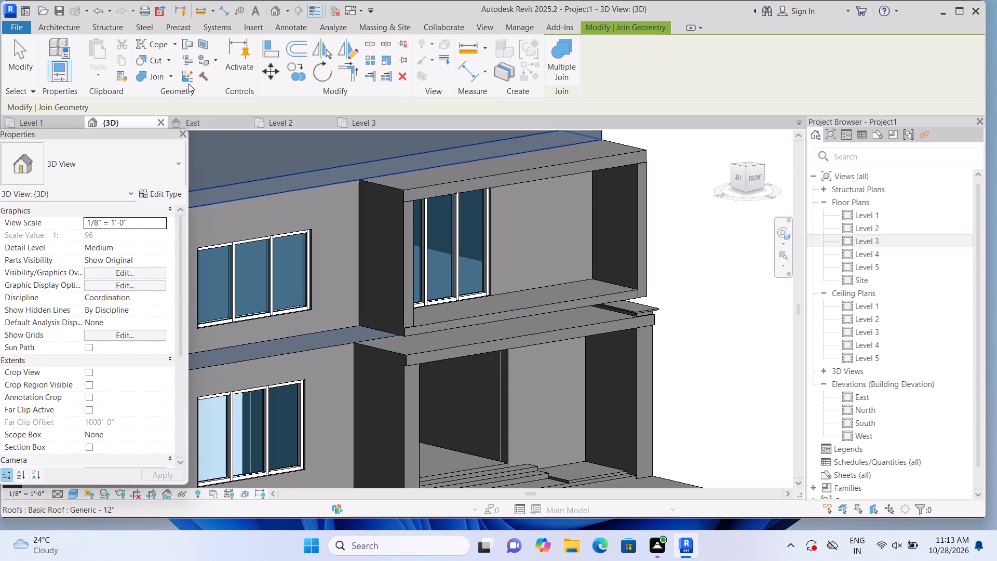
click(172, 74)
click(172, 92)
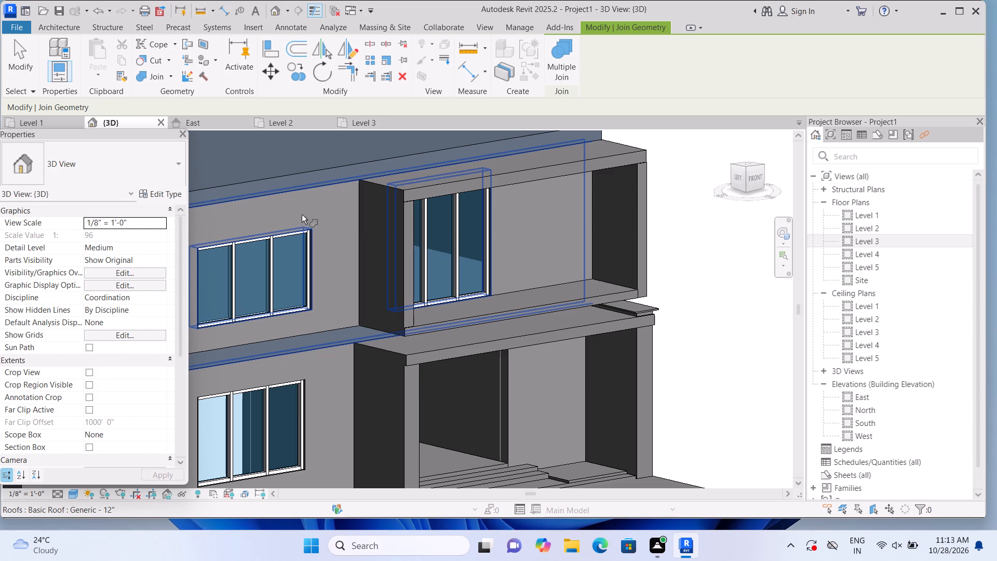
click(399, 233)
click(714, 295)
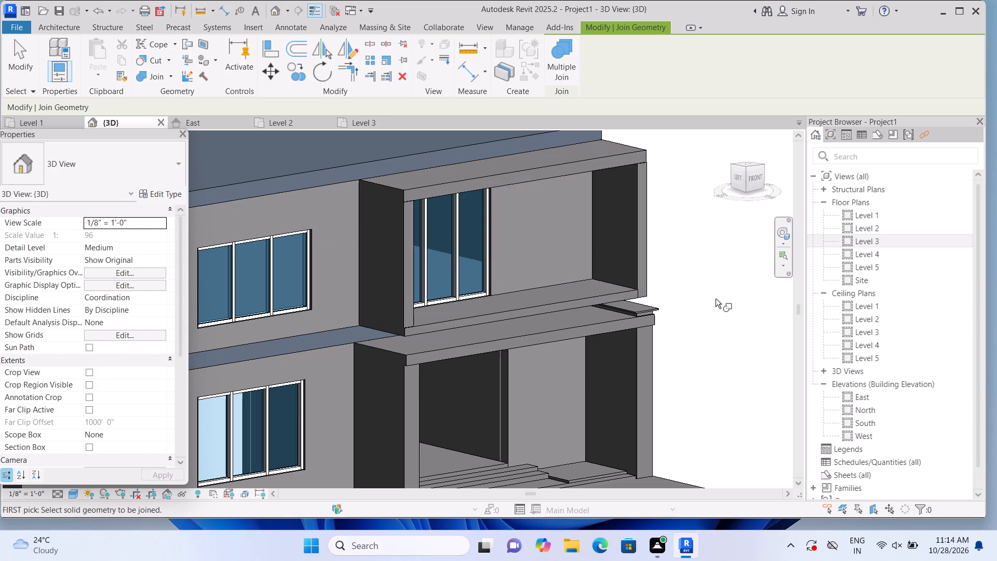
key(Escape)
Readjust the front face of the frame's side member beside the upper window, flush with the top and bottom members.
click(633, 215)
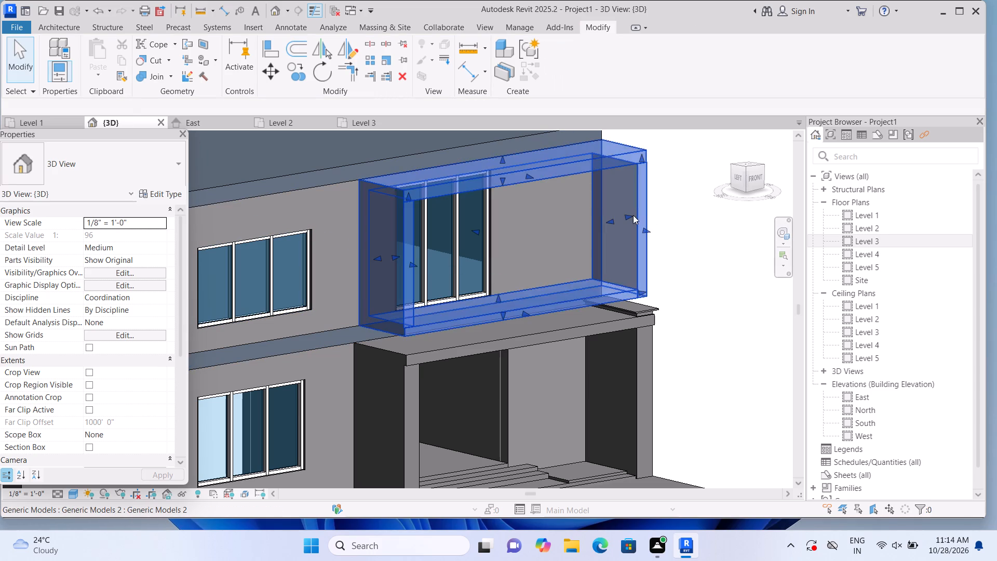
scroll(409, 260, up, 1)
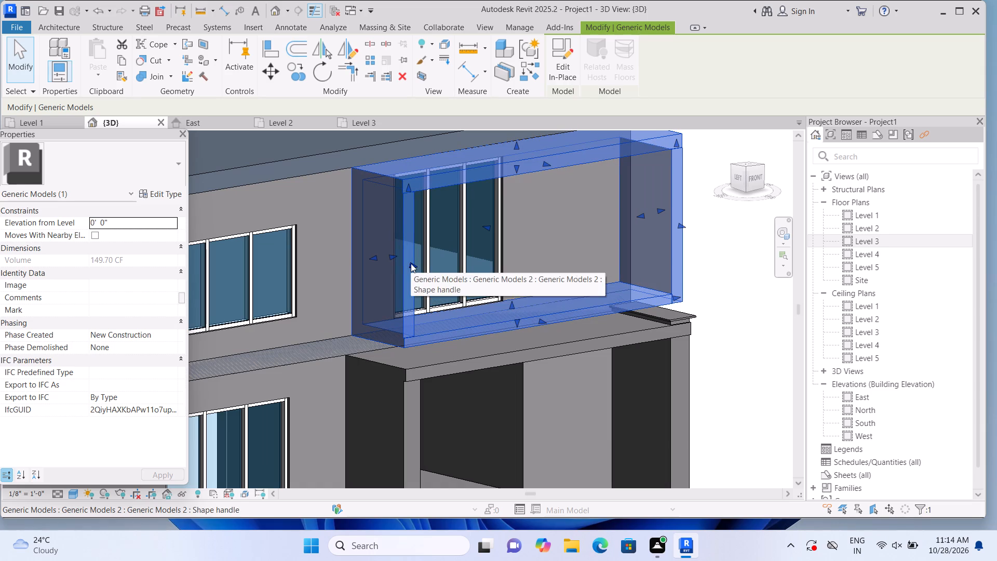
click(411, 263)
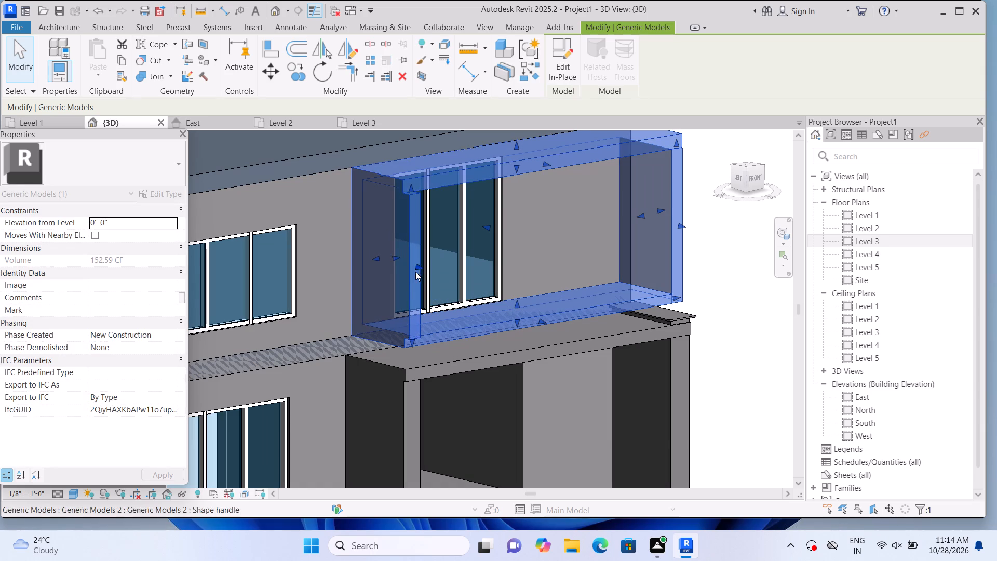
click(772, 392)
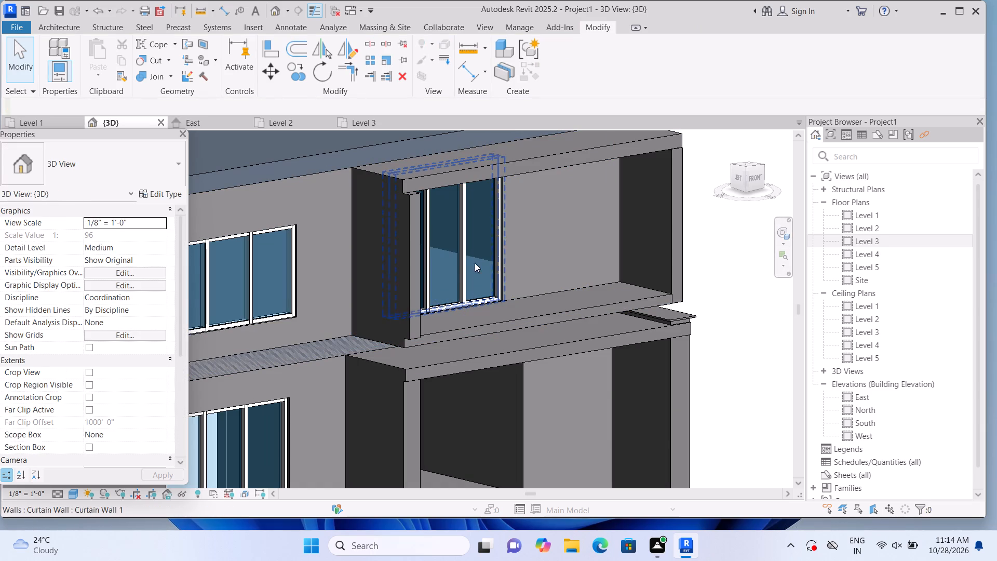
click(407, 275)
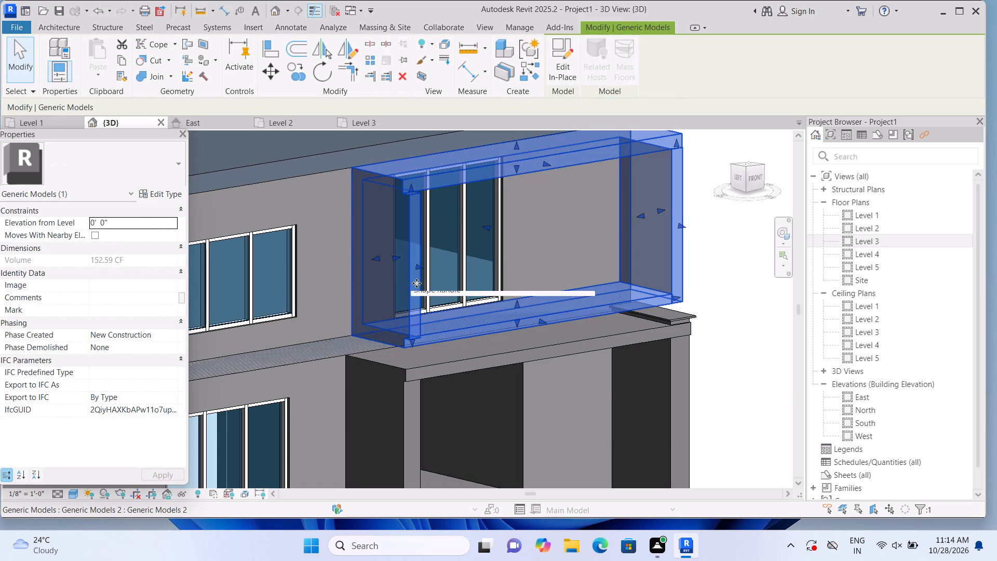
drag(417, 266, 409, 263)
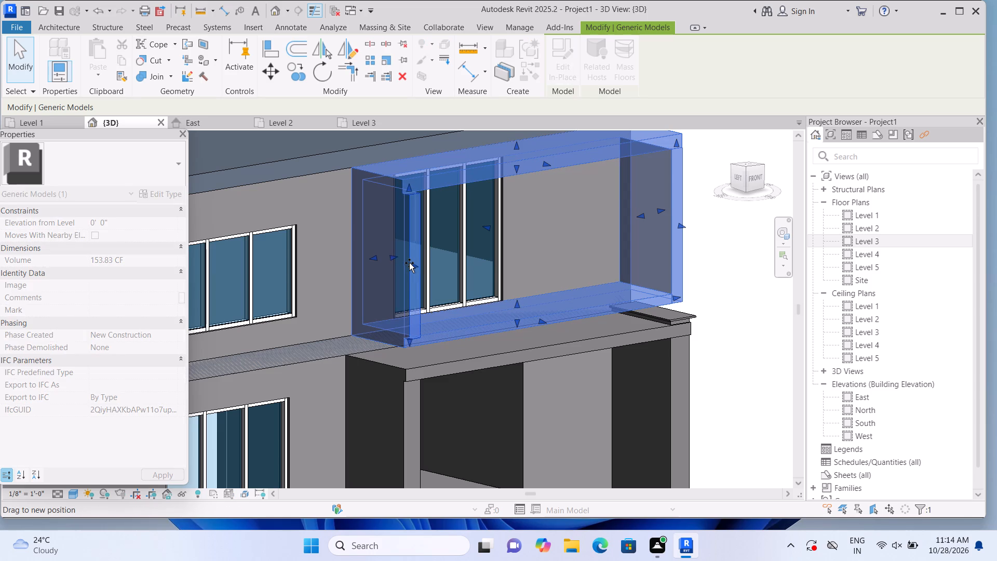
drag(409, 263, 408, 262)
click(712, 381)
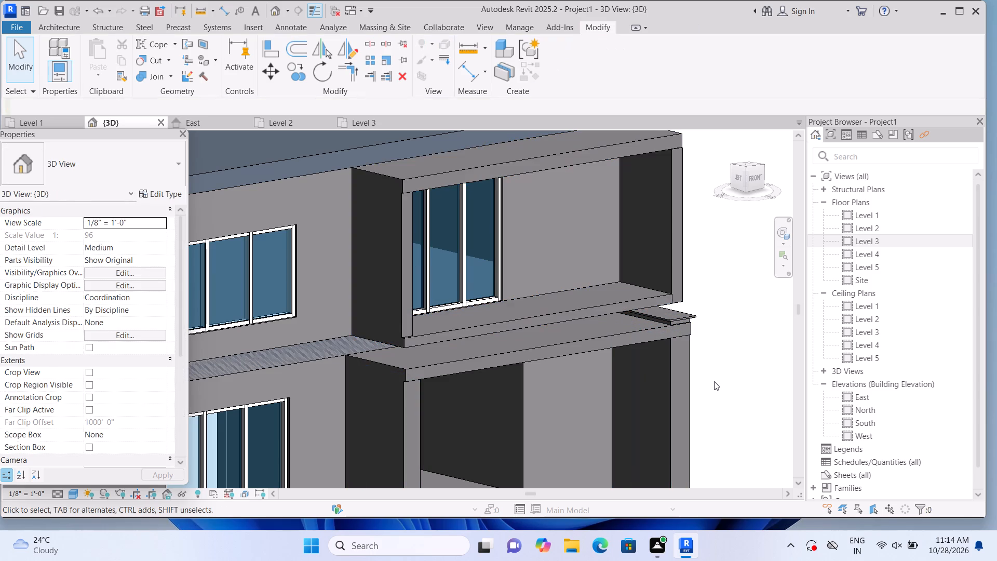
middle_drag(727, 345, 659, 391)
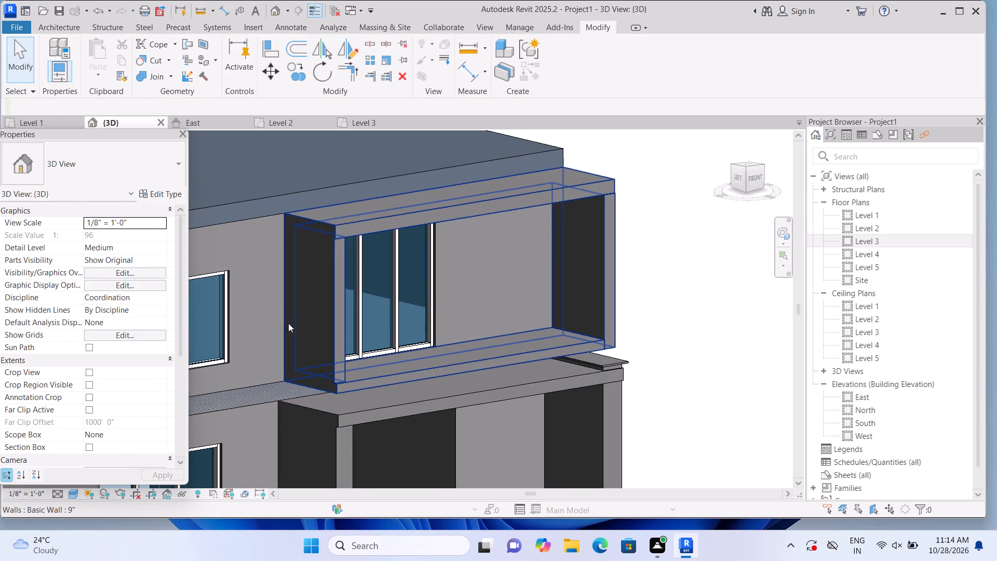
click(288, 323)
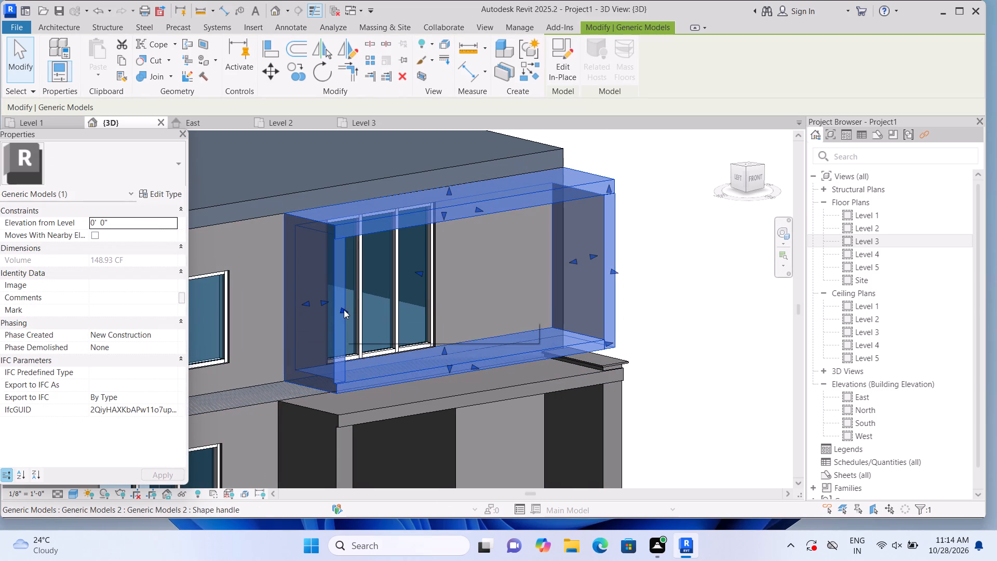
click(344, 310)
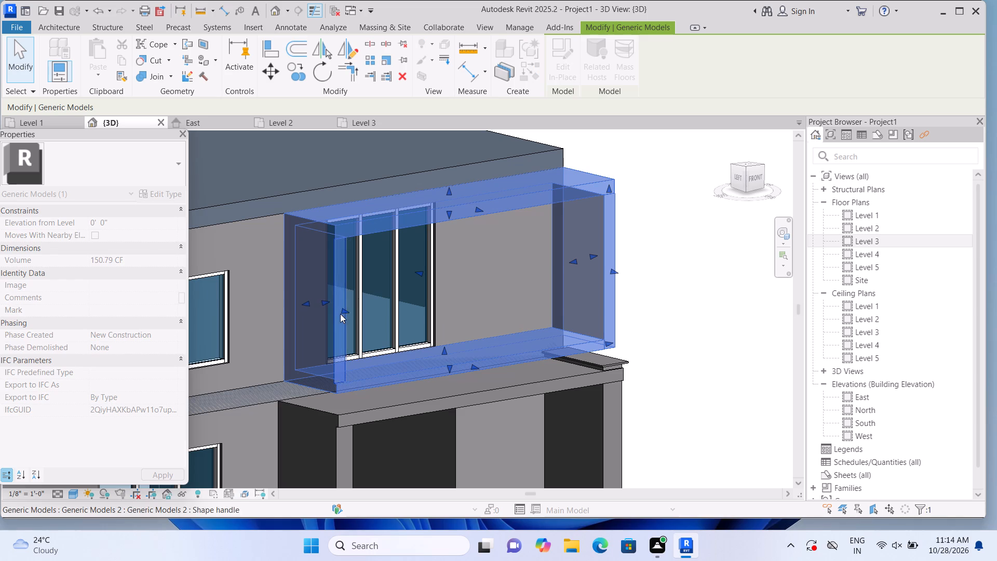
click(707, 326)
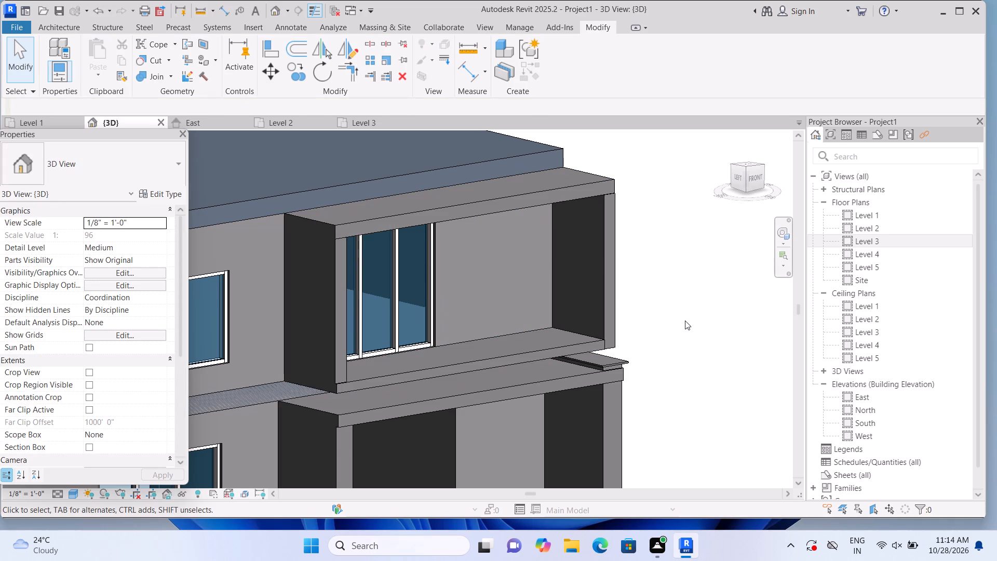
Stretch the front face of the upper-floor frame's top member slightly outward.
scroll(685, 320, up, 3)
middle_drag(653, 286, 677, 418)
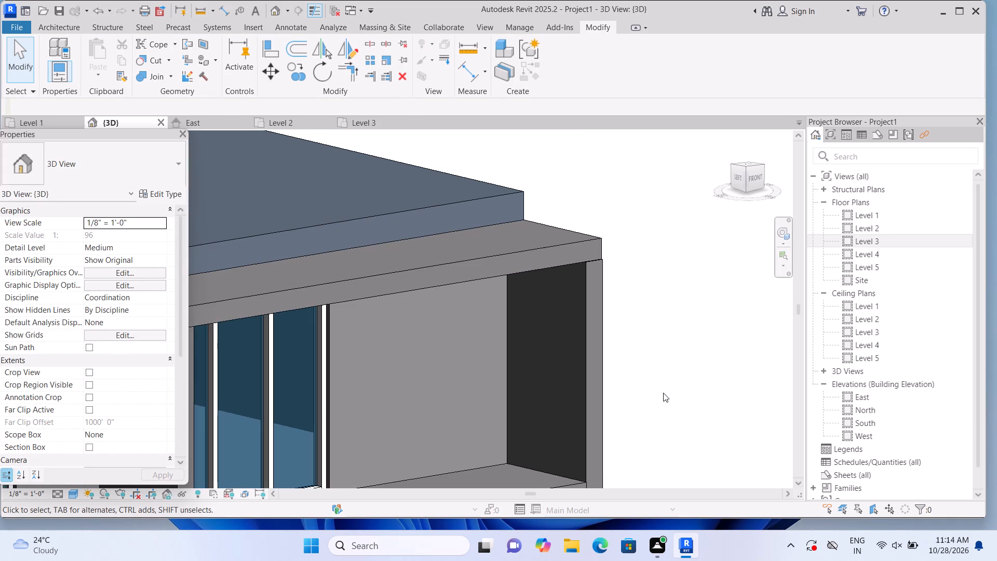
click(585, 255)
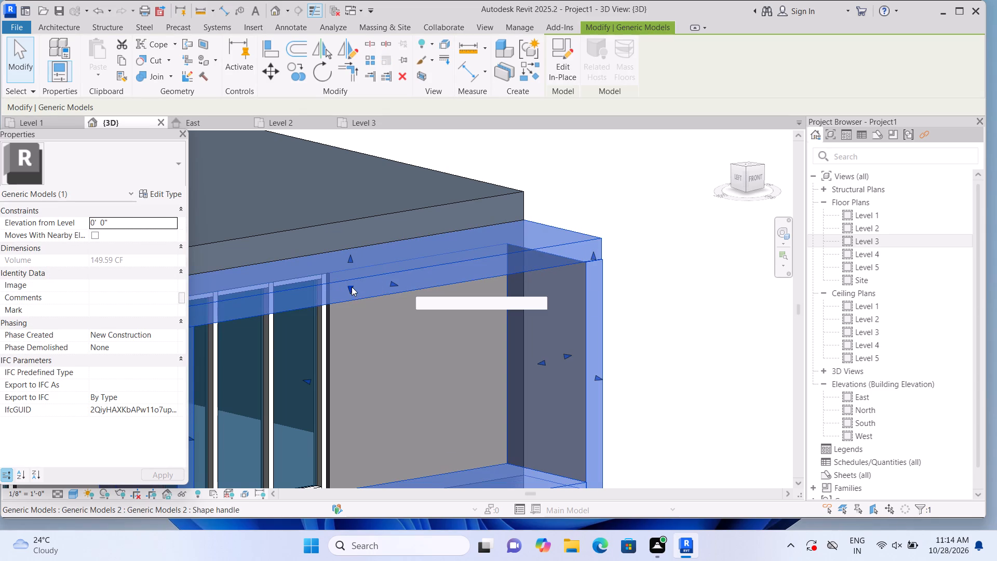
drag(350, 285, 365, 282)
click(394, 281)
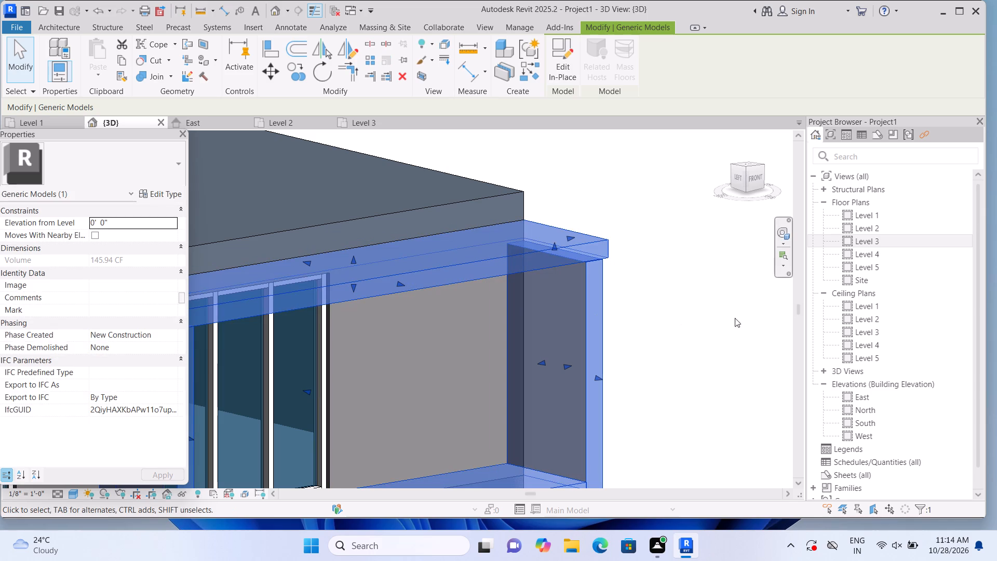
click(716, 316)
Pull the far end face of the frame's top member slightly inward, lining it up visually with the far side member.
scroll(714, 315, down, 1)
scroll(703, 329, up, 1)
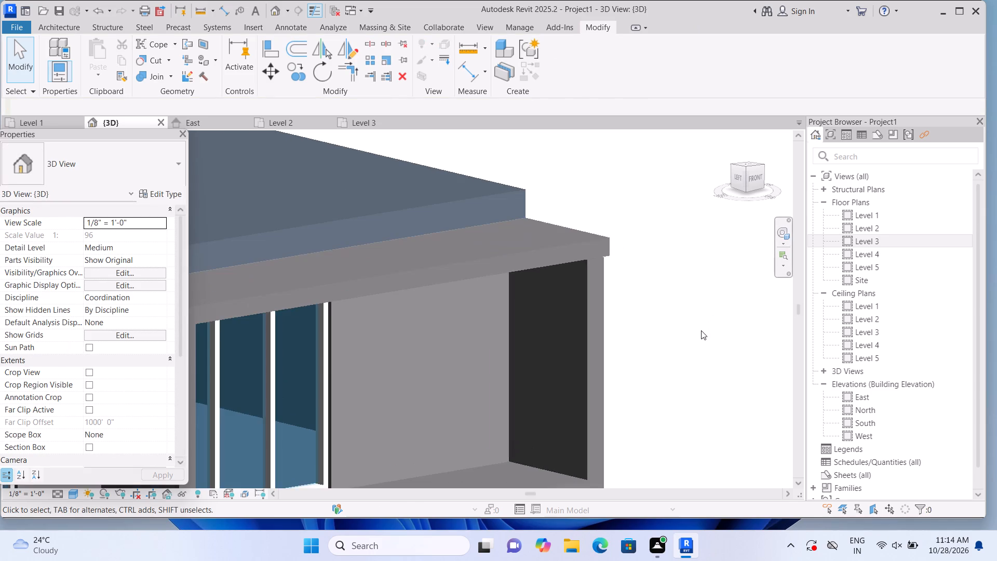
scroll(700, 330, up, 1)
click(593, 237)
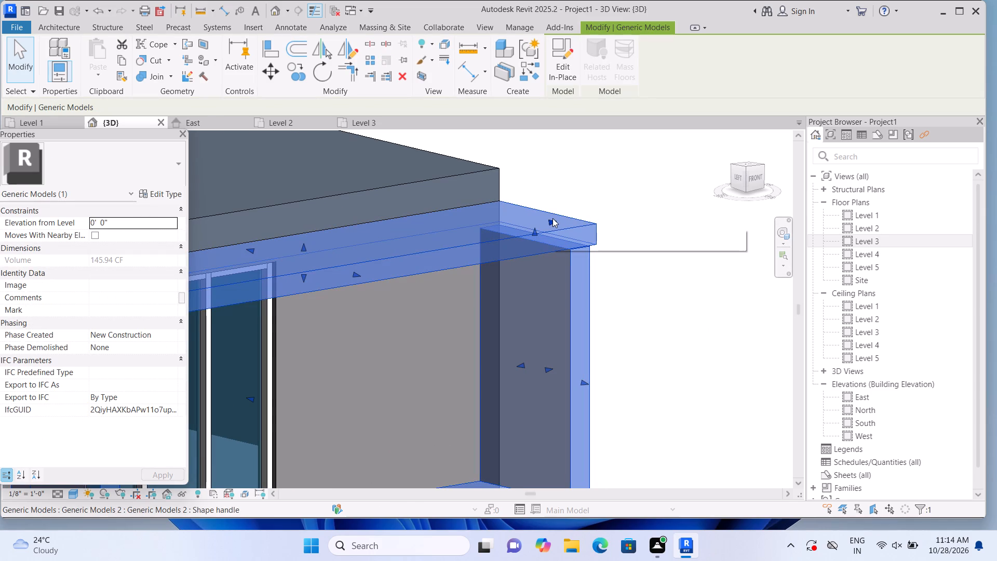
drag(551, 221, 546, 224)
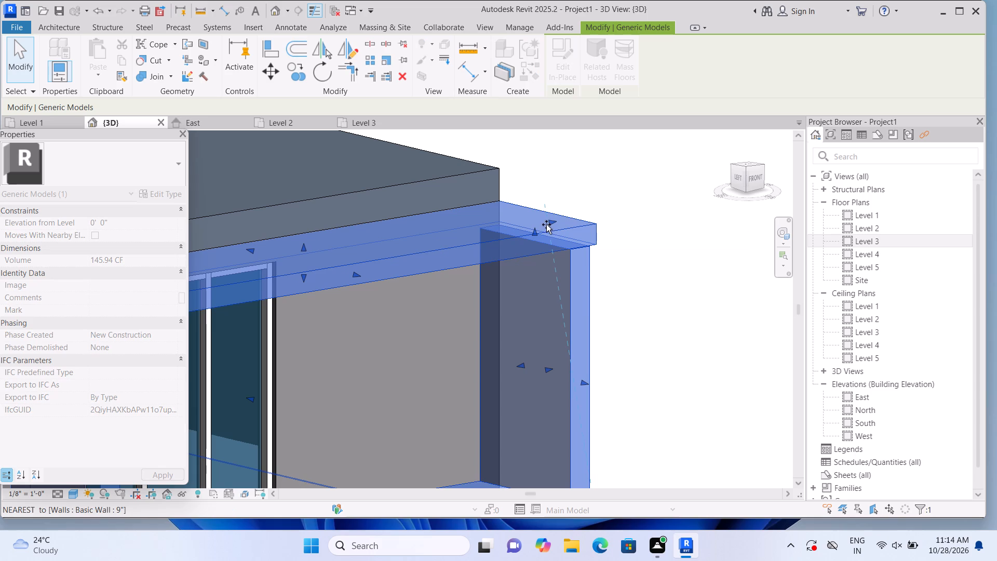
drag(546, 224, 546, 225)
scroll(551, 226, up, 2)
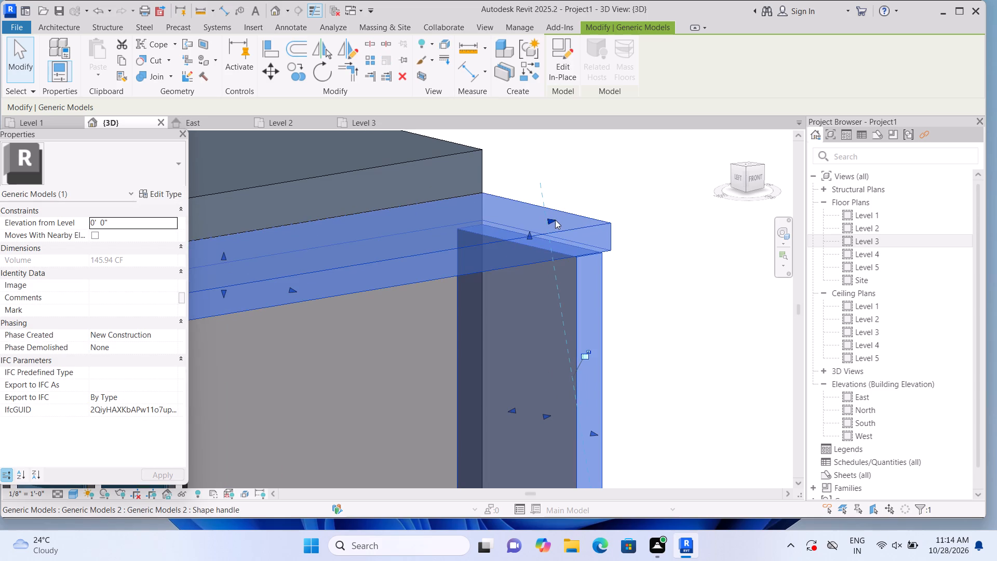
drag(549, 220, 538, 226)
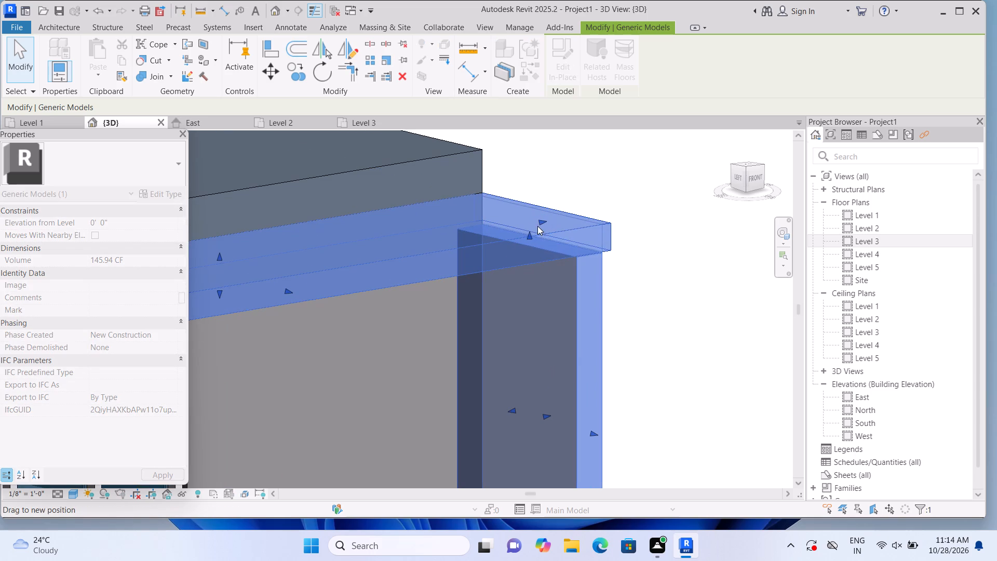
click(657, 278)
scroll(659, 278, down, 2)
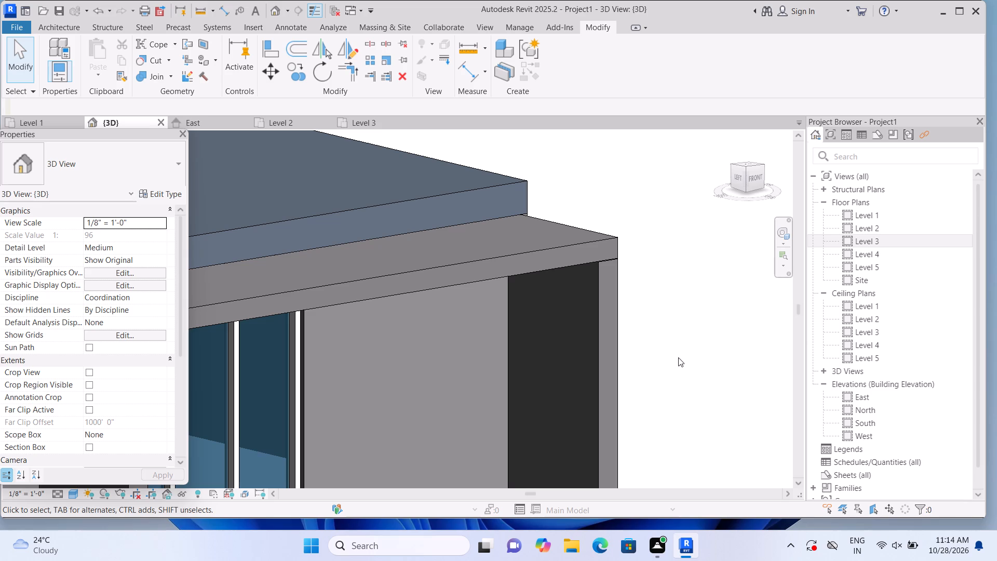
Stretch the far end face of the frame's top member outward, flush with the far side member and the house's side wall.
shift+middle_drag(687, 364, 598, 364)
middle_drag(490, 316, 722, 367)
scroll(560, 339, down, 10)
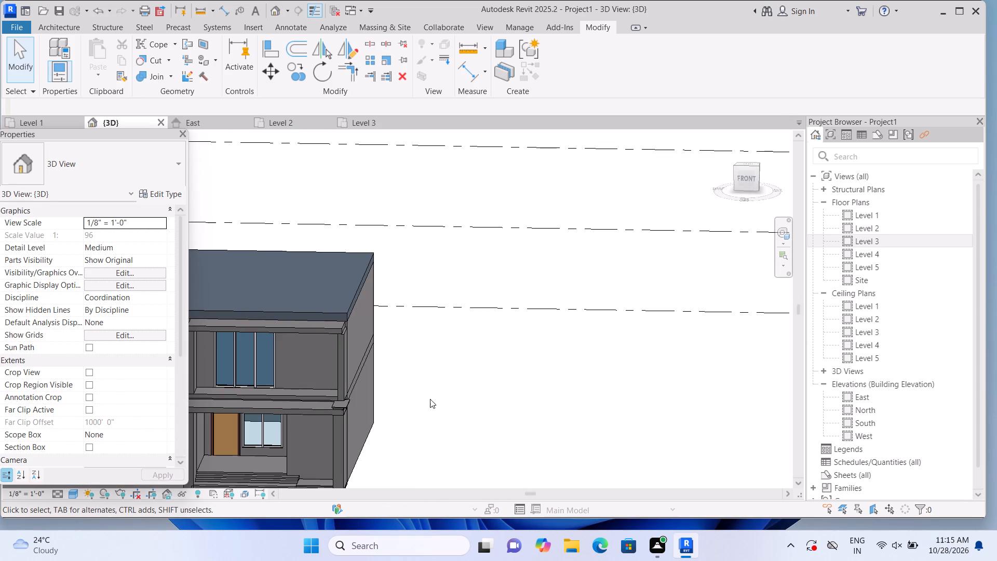
shift+middle_drag(425, 412, 401, 412)
shift+middle_drag(389, 412, 381, 411)
middle_drag(425, 371, 436, 379)
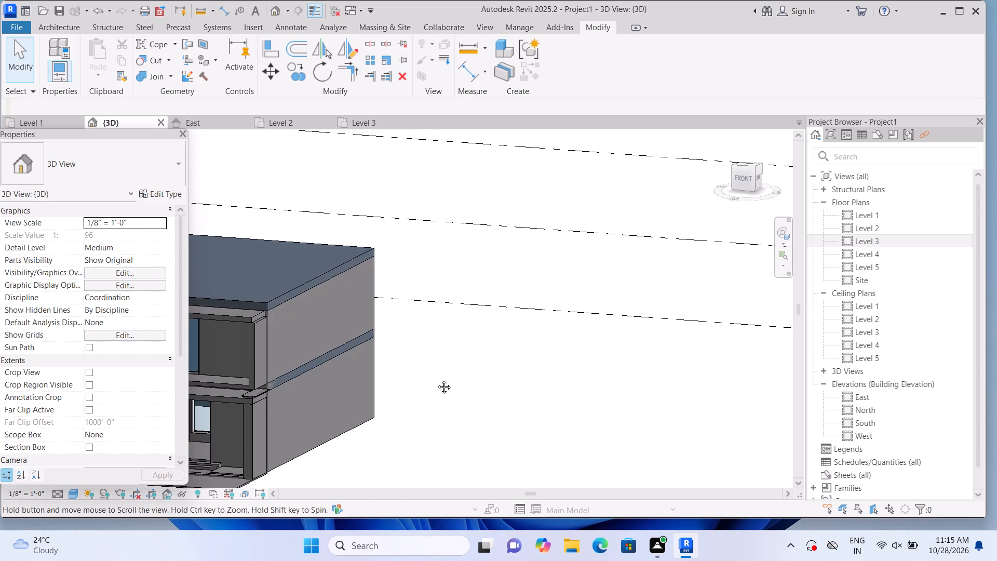
middle_drag(436, 379, 522, 427)
scroll(284, 385, up, 2)
scroll(394, 398, up, 2)
scroll(354, 380, up, 3)
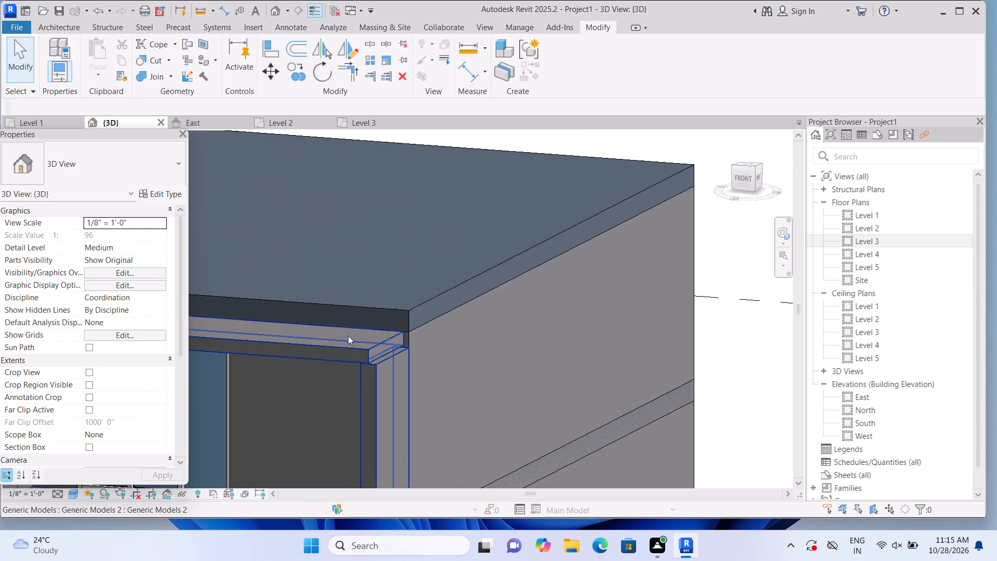
scroll(352, 332, up, 2)
click(327, 360)
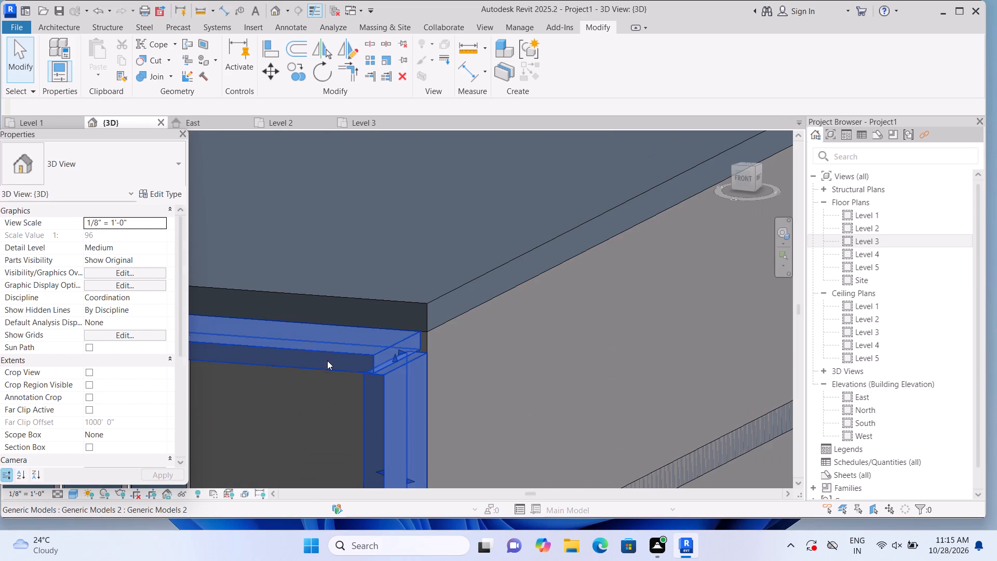
click(402, 350)
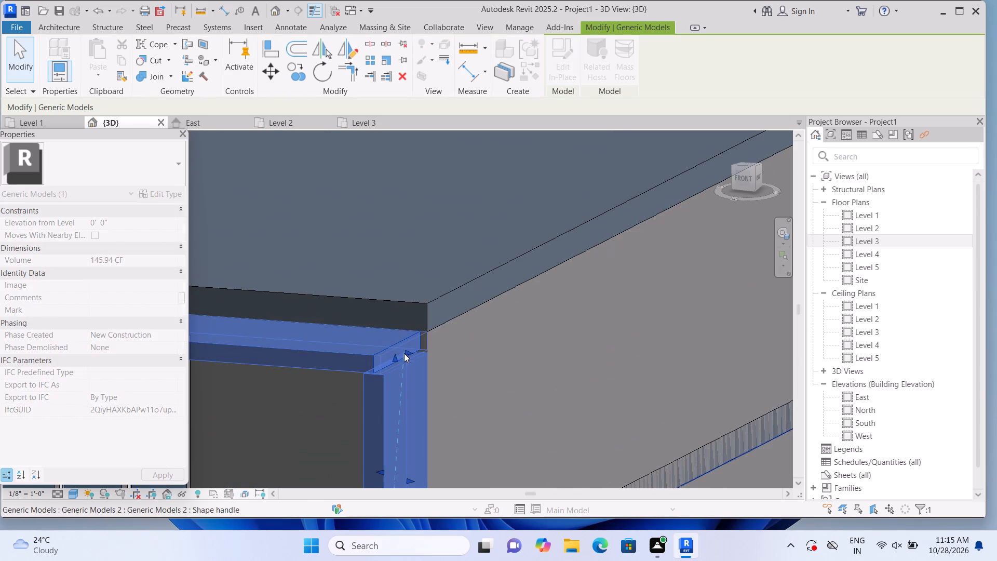
click(409, 351)
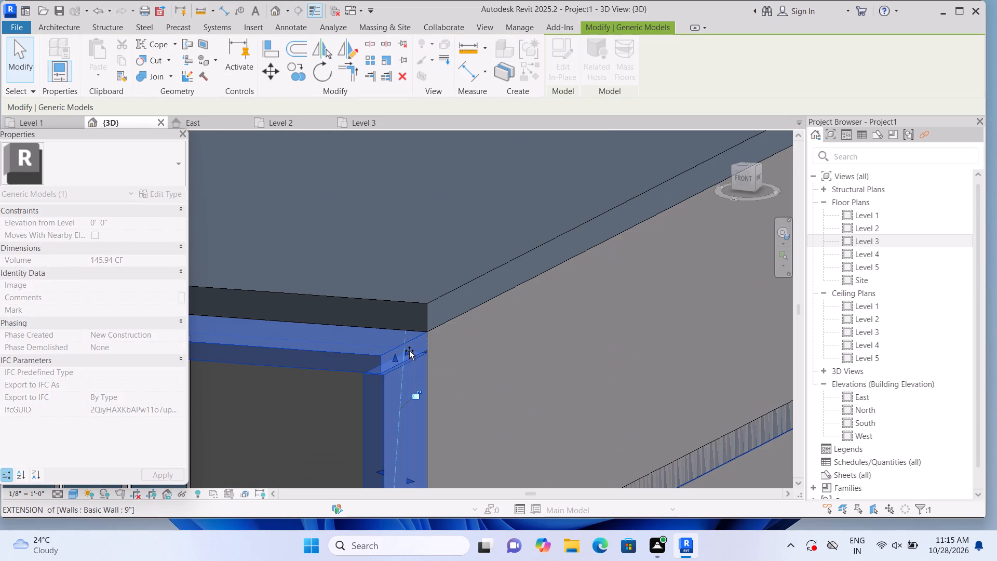
Delete the whole upper-floor frame surrounding the tall window above the entrance porch.
click(528, 383)
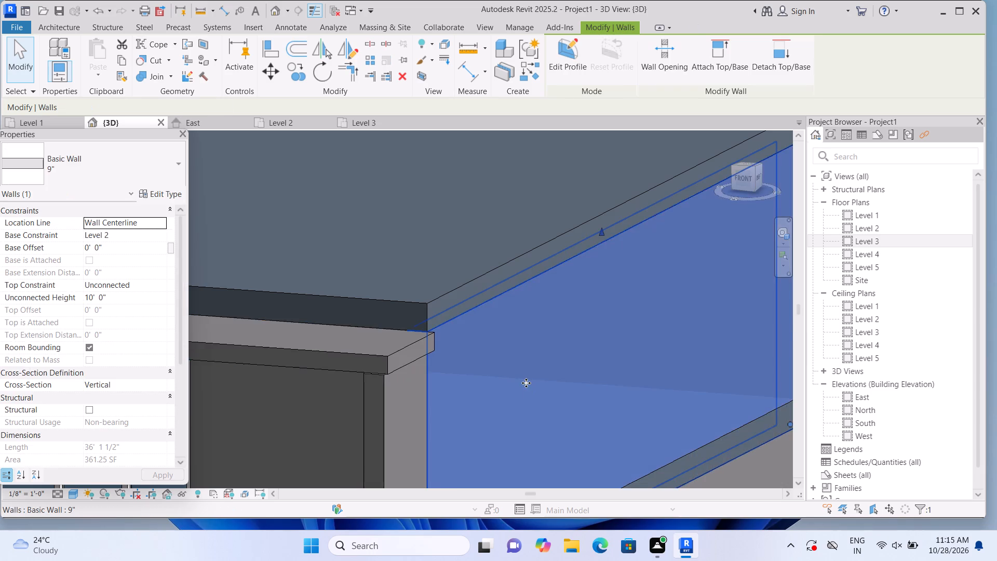
scroll(542, 356, down, 6)
click(716, 388)
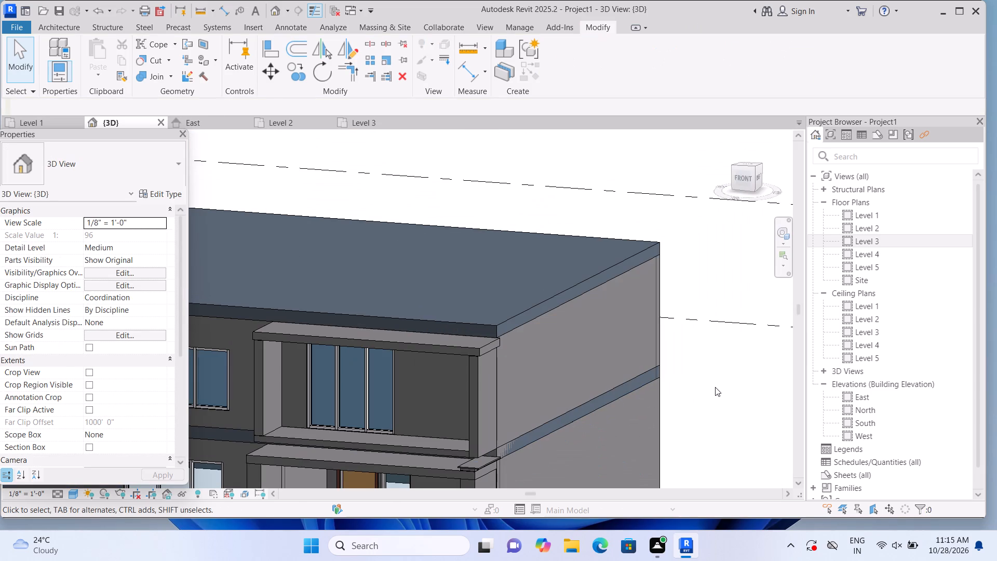
click(456, 407)
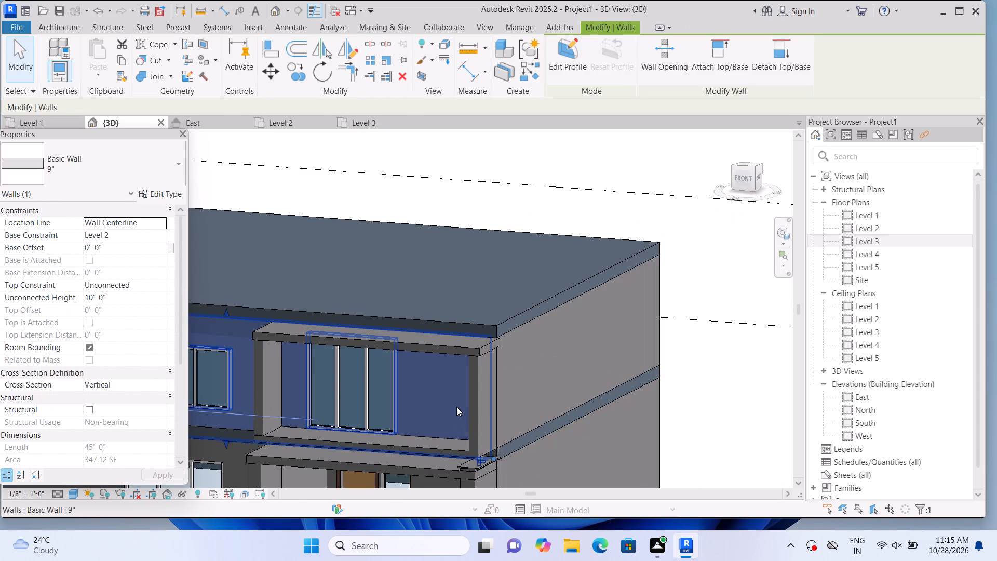
key(Escape)
click(468, 366)
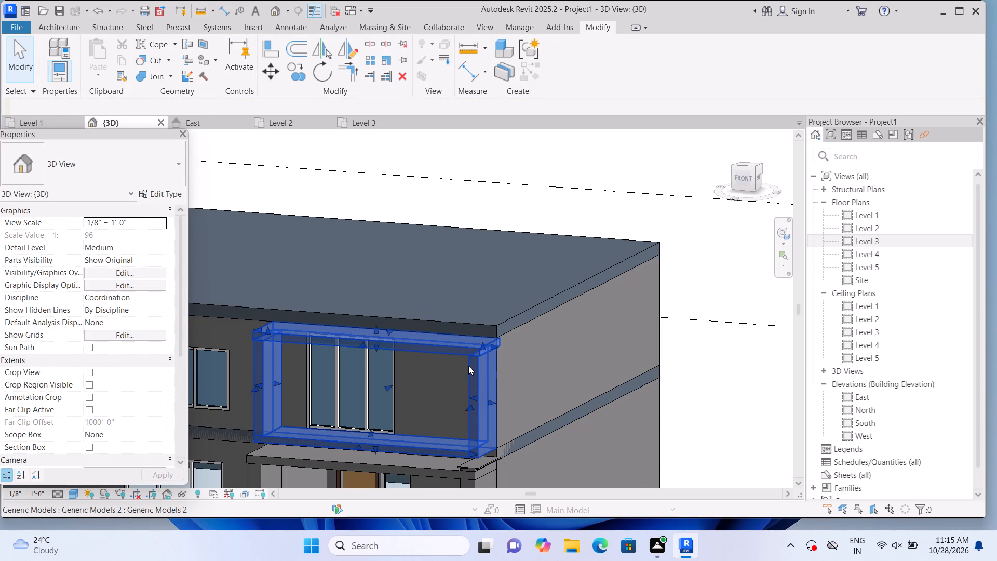
key(Delete)
Examine the house in the home 3D view and straight from the front, checking the upper facade and the entrance porch.
scroll(477, 376, down, 7)
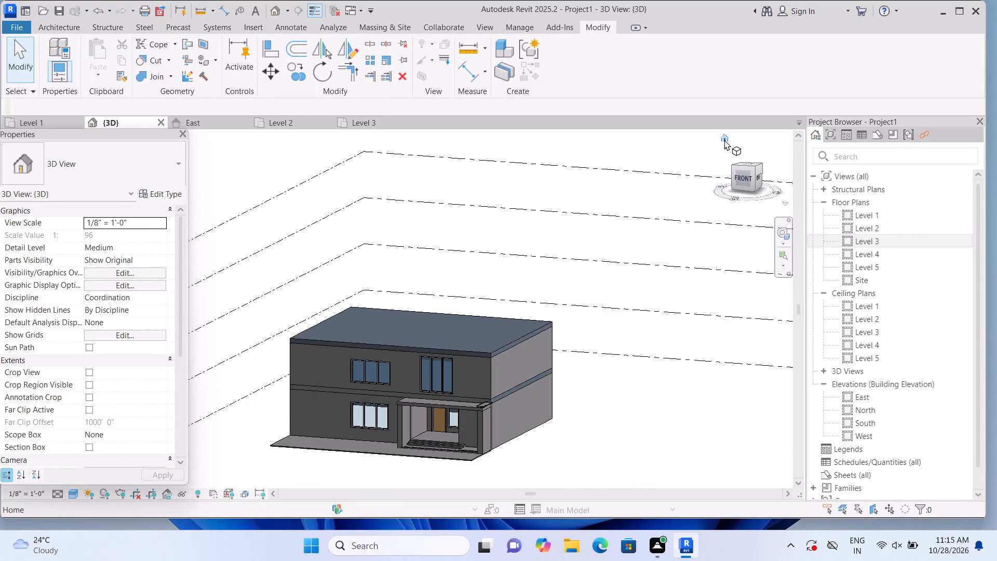
click(723, 139)
scroll(235, 366, up, 3)
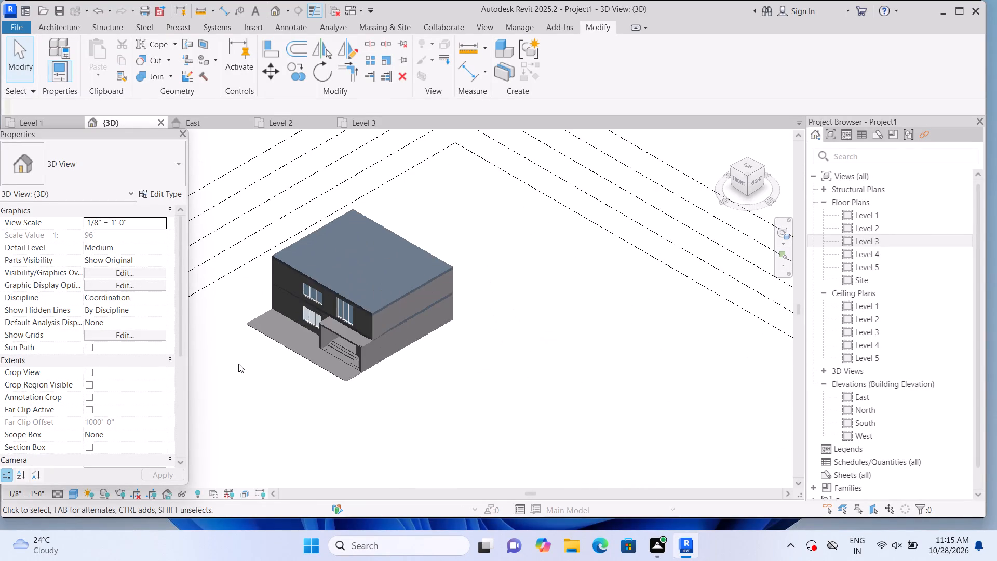
scroll(238, 364, up, 2)
middle_drag(265, 384, 309, 439)
scroll(314, 438, up, 2)
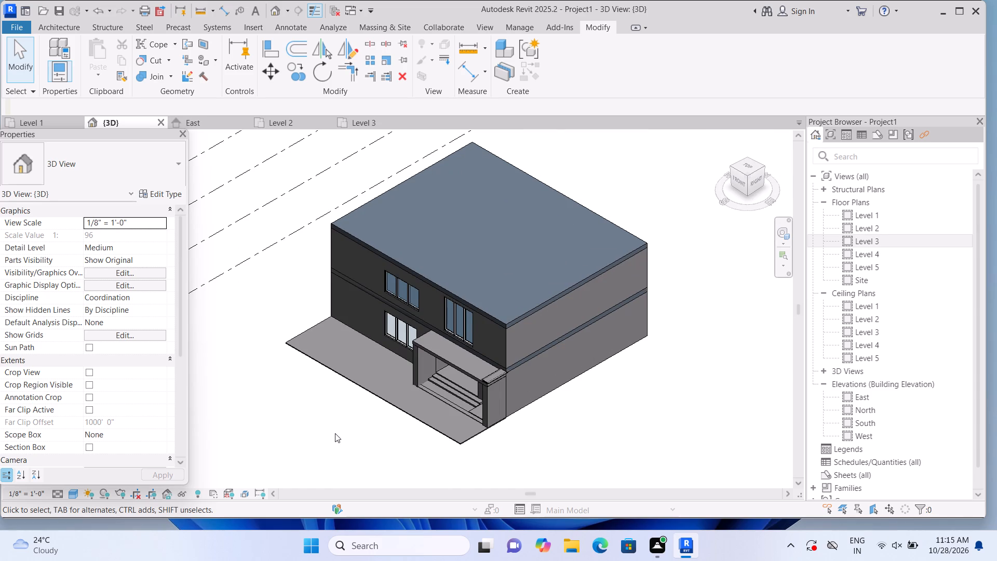
scroll(335, 433, up, 1)
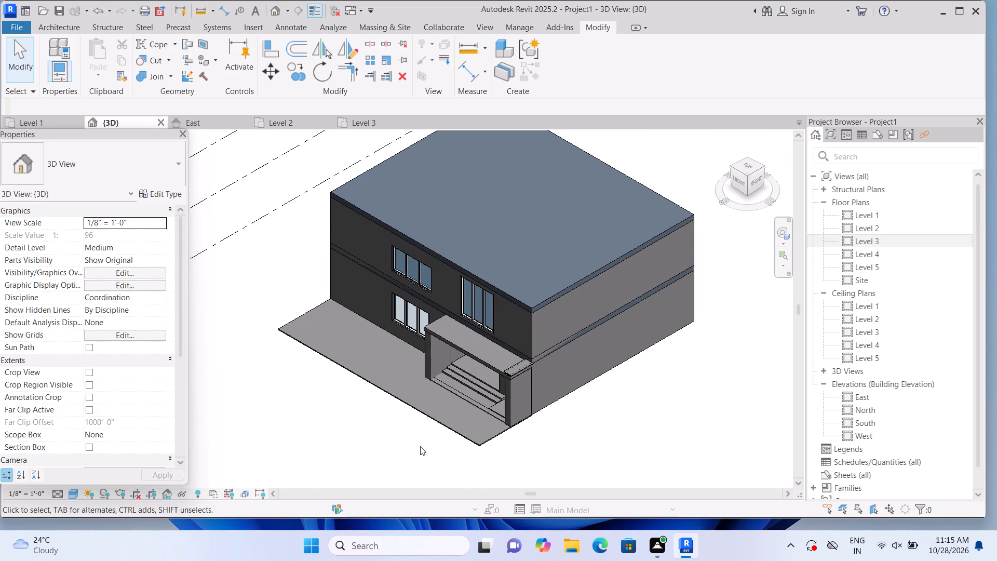
scroll(546, 395, up, 4)
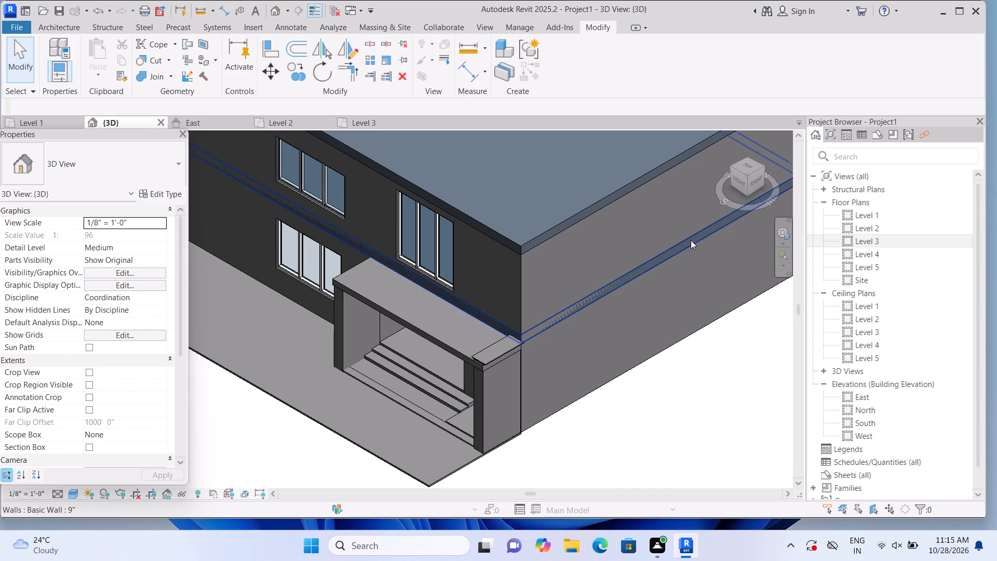
click(735, 183)
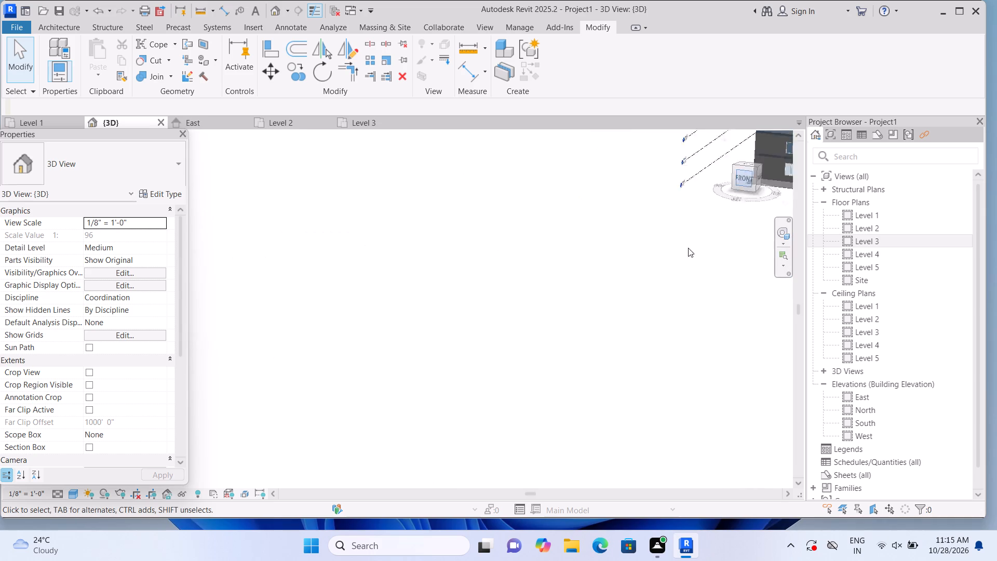
scroll(328, 342, up, 5)
scroll(329, 392, up, 1)
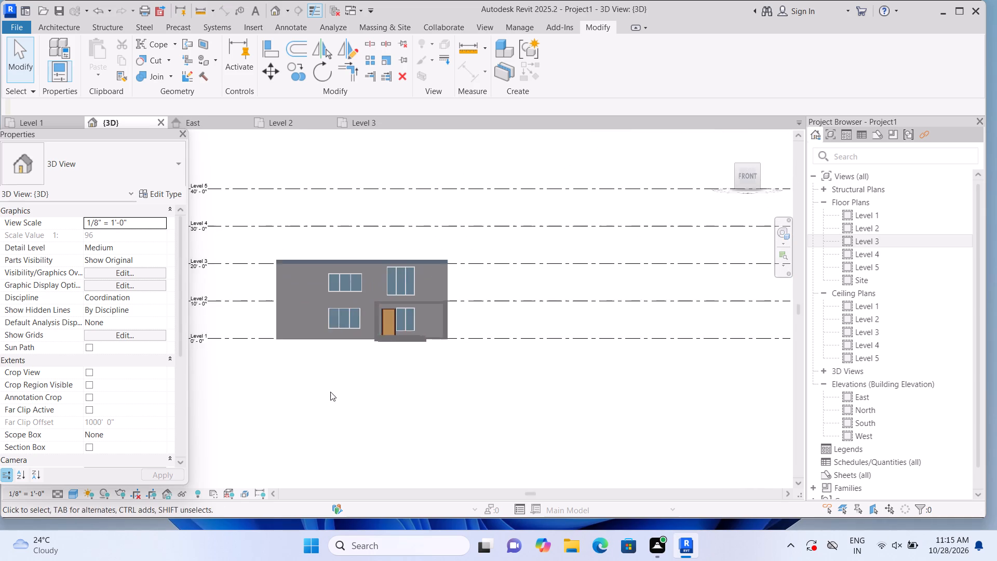
middle_drag(354, 402, 427, 462)
scroll(429, 415, up, 5)
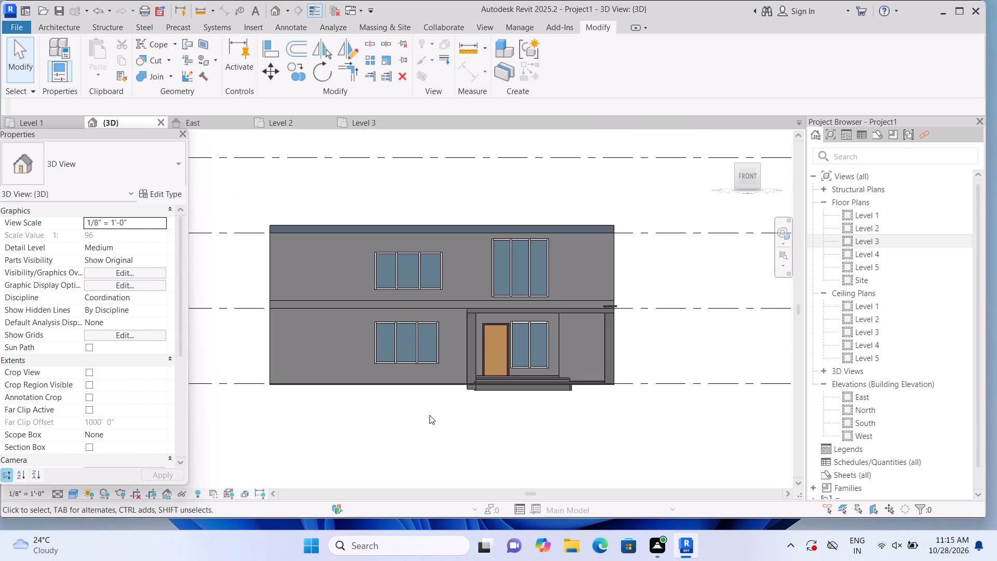
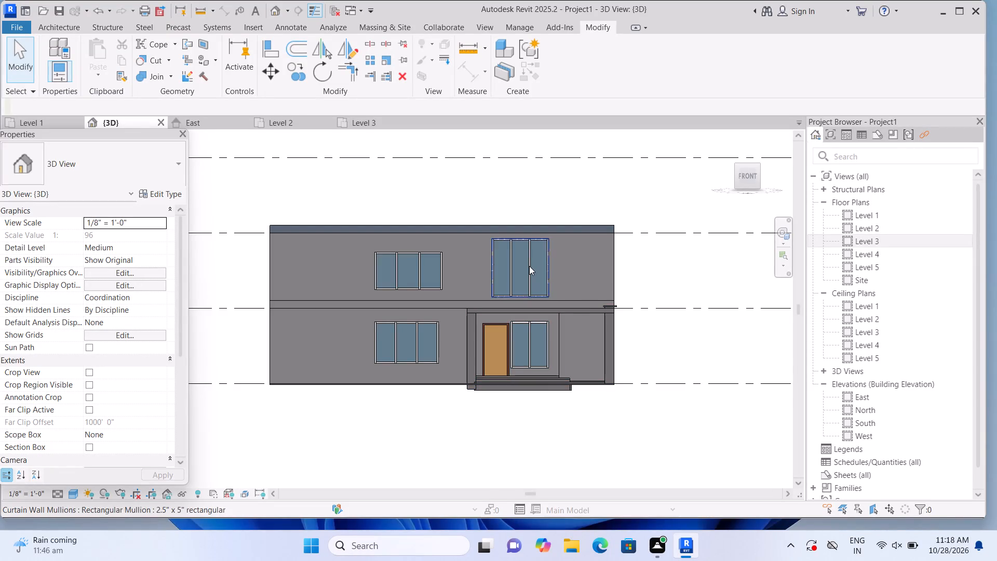
Start a new in-place model in the Generic Models category, keeping the suggested name.
scroll(529, 266, up, 1)
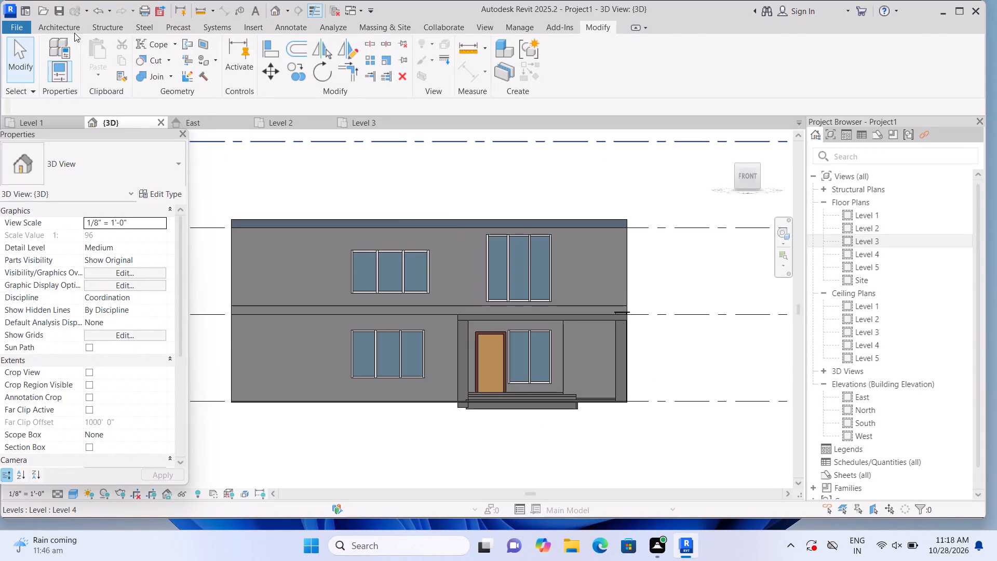
click(81, 23)
click(149, 74)
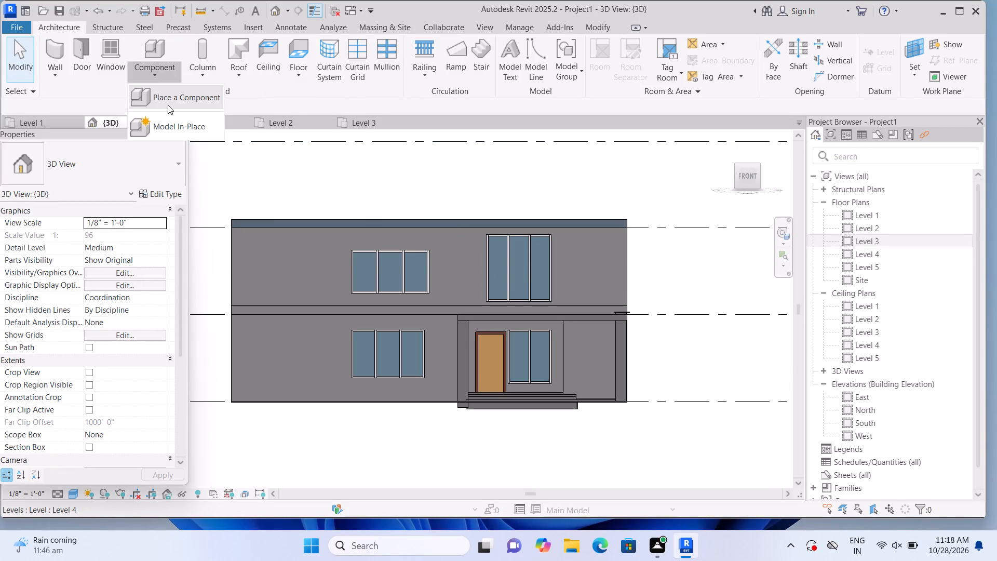
click(169, 119)
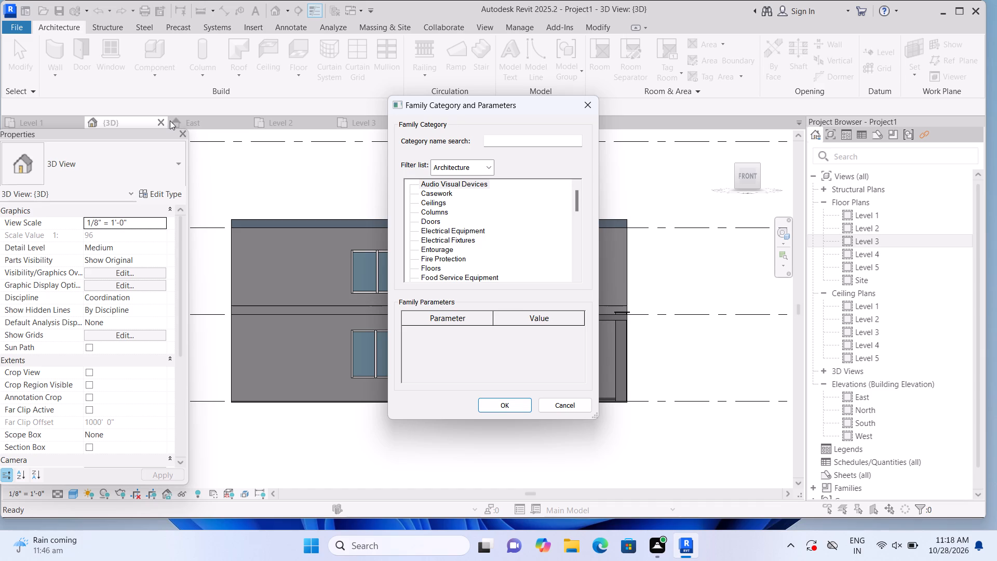
scroll(452, 229, down, 3)
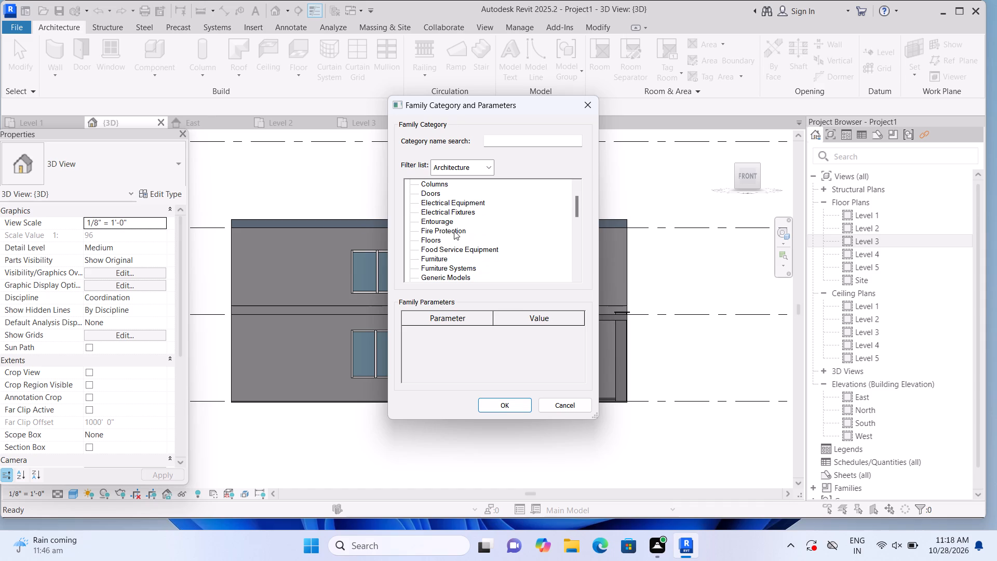
click(448, 274)
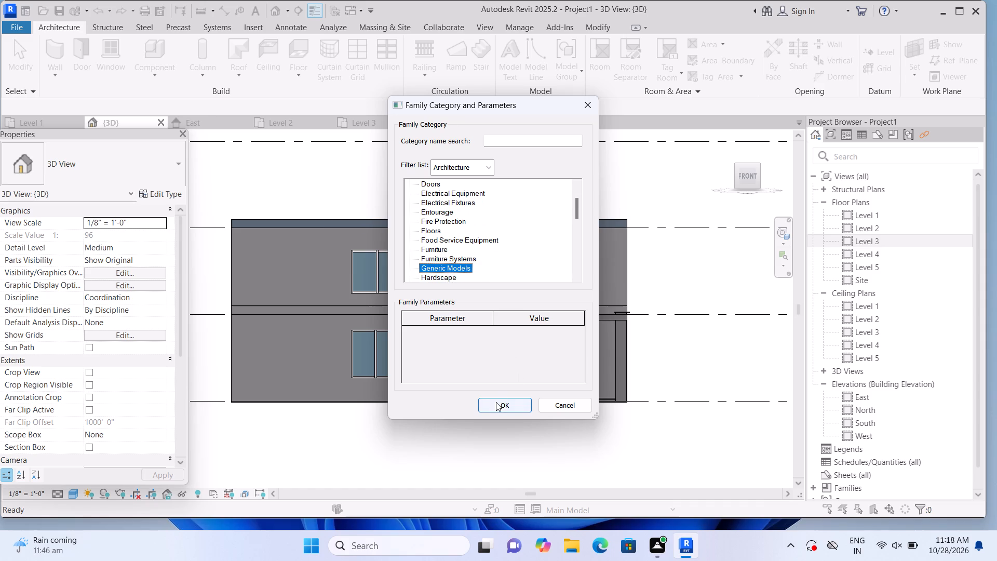
click(496, 403)
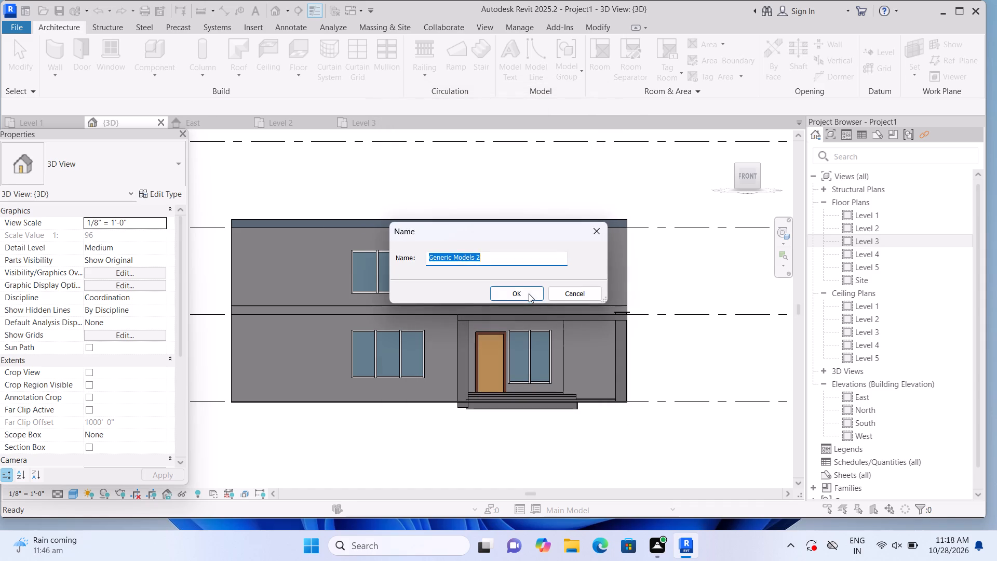
click(527, 291)
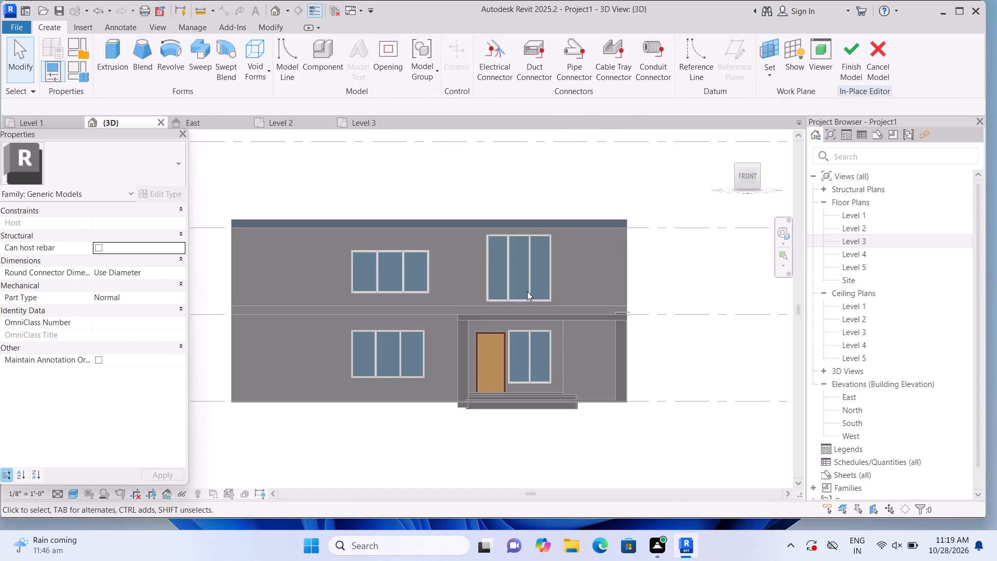
Begin a solid extrusion with its work plane set on the upper-floor front wall face.
middle_drag(527, 291, 594, 328)
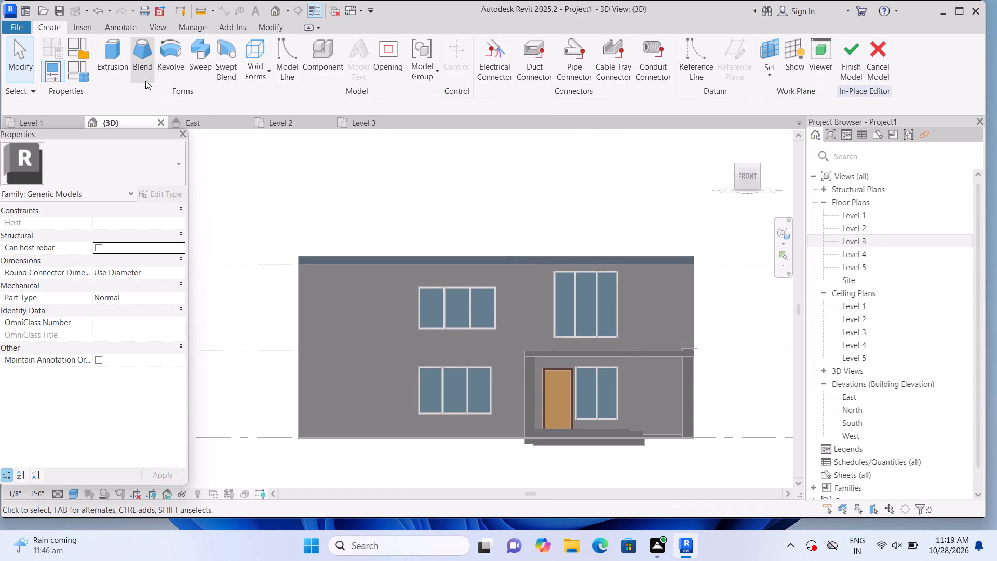
click(122, 66)
middle_drag(219, 247, 163, 247)
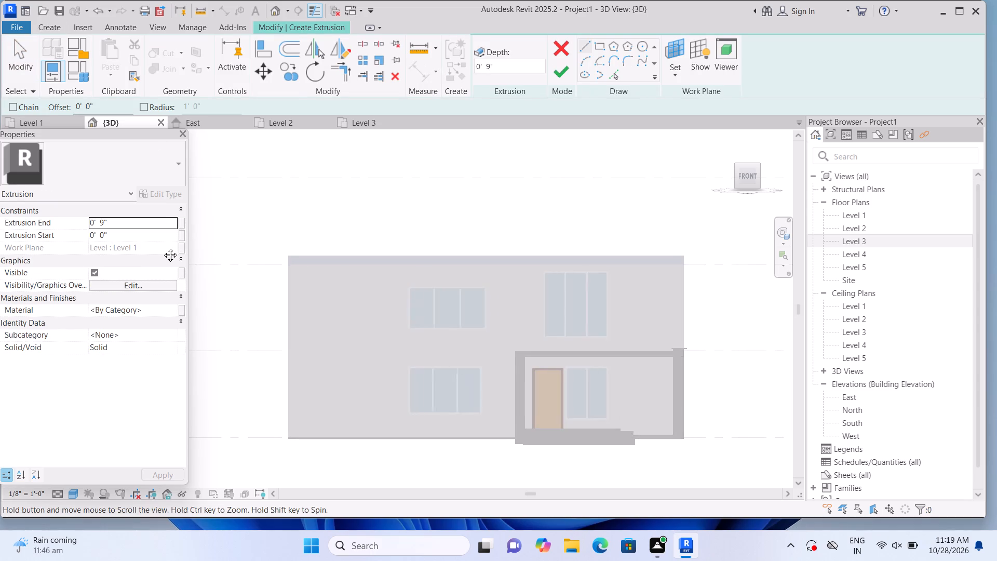
middle_drag(163, 247, 155, 247)
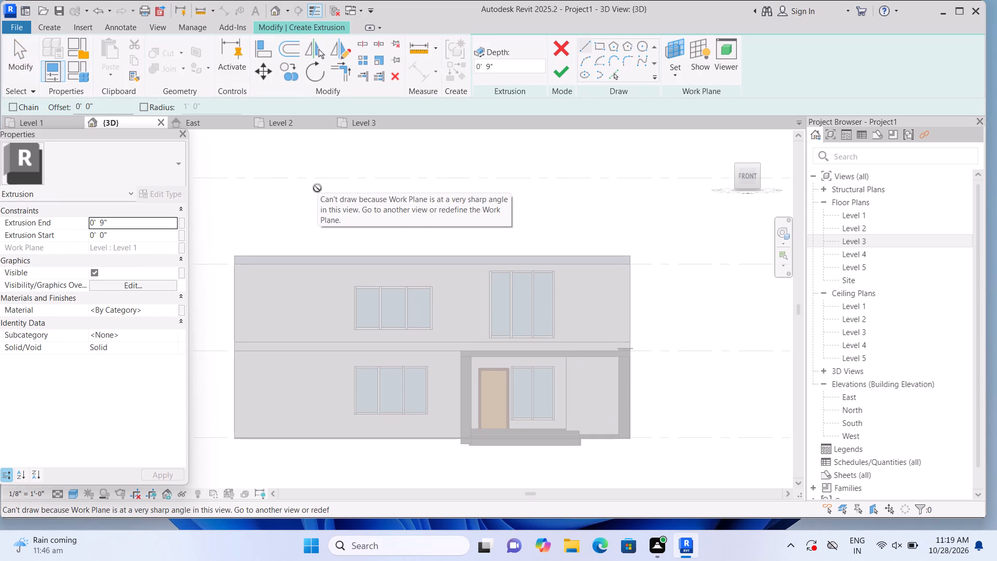
click(670, 72)
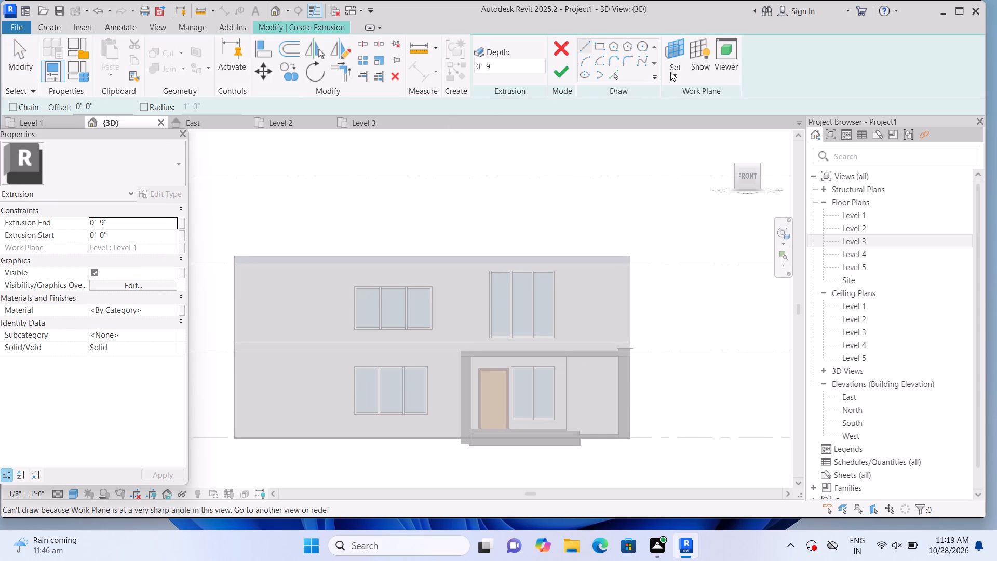
click(678, 119)
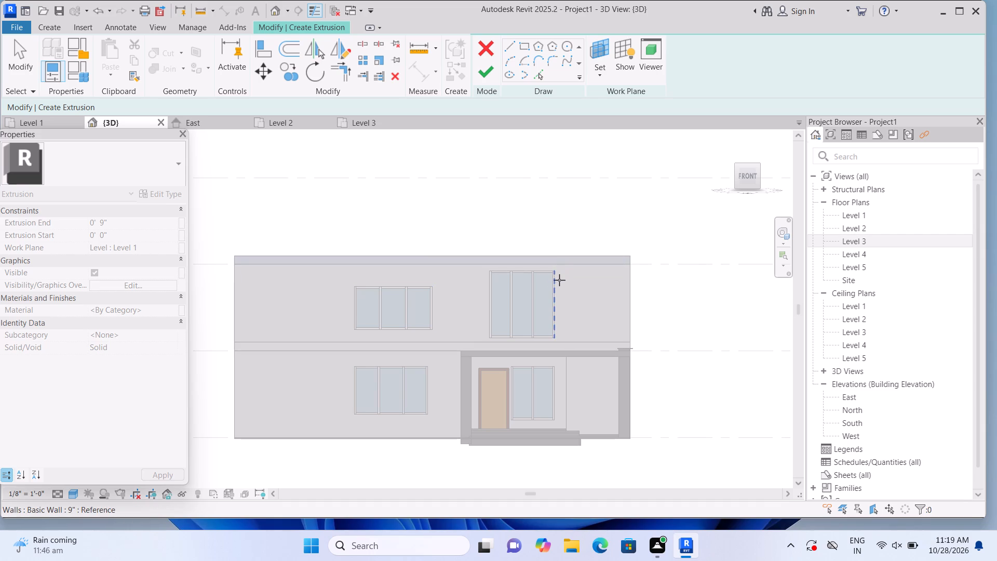
click(578, 271)
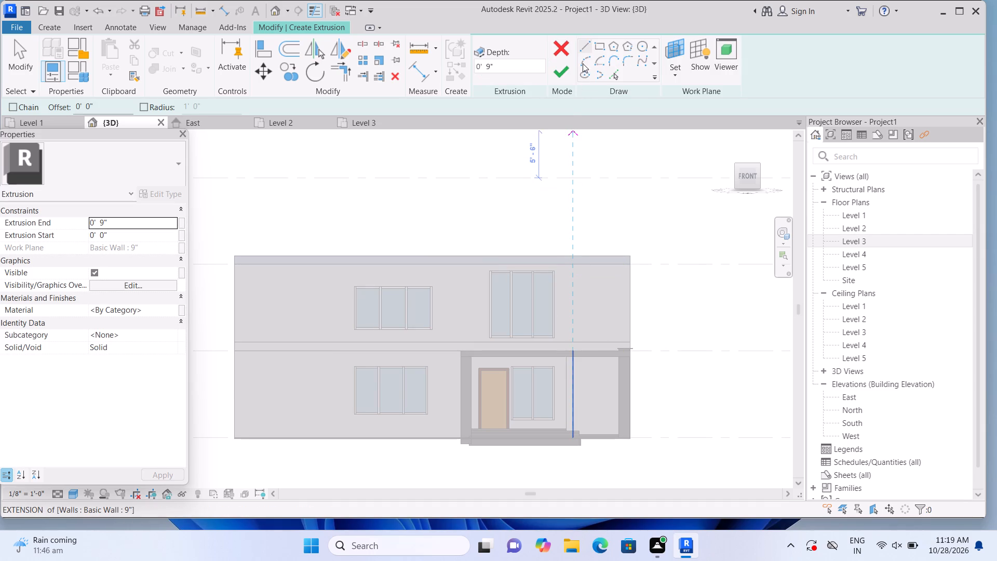
Extrude a 9" deep rectangular band, about 9" high, from Level 3 down to the tall window's head and across to the house's side edge.
click(600, 47)
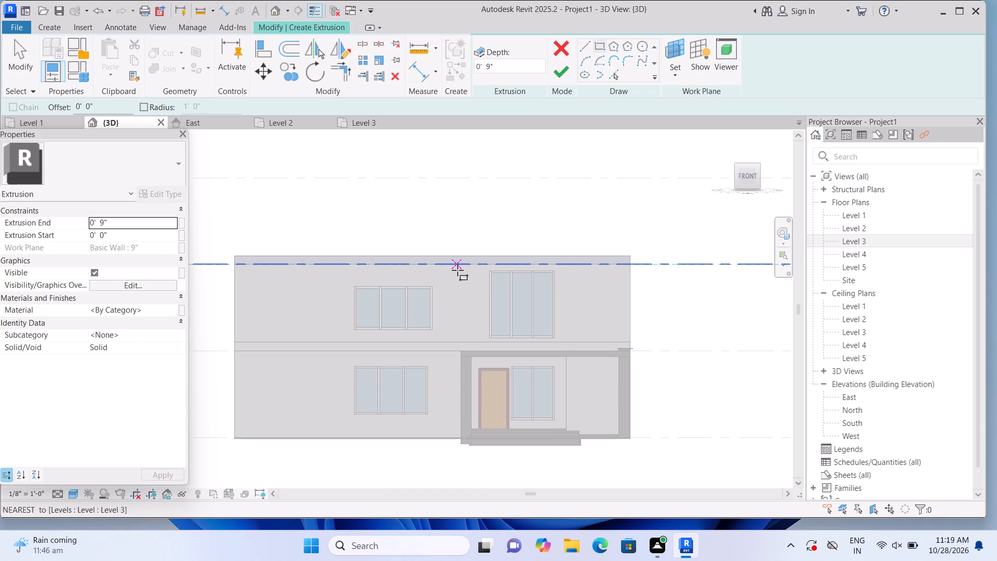
scroll(457, 270, up, 1)
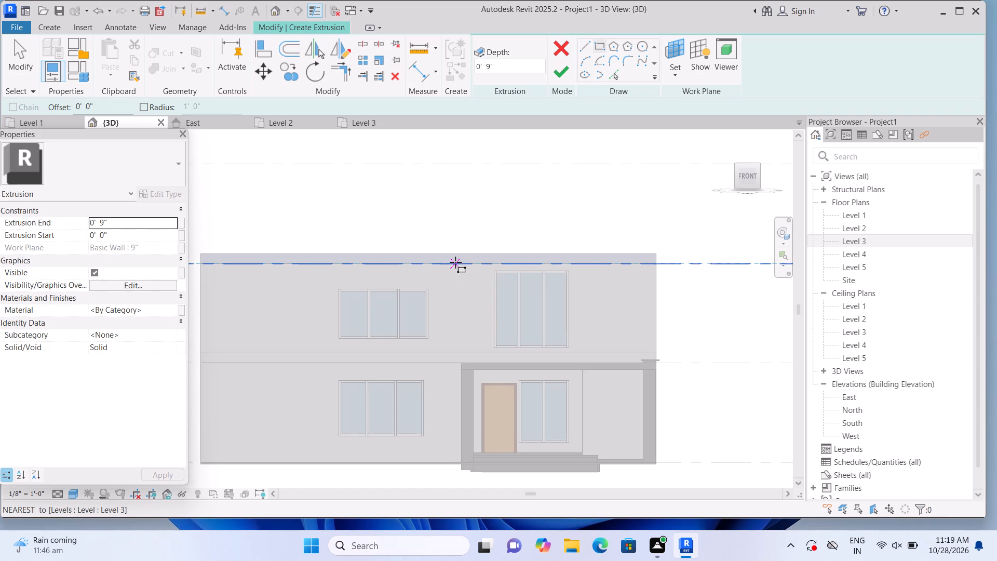
click(455, 262)
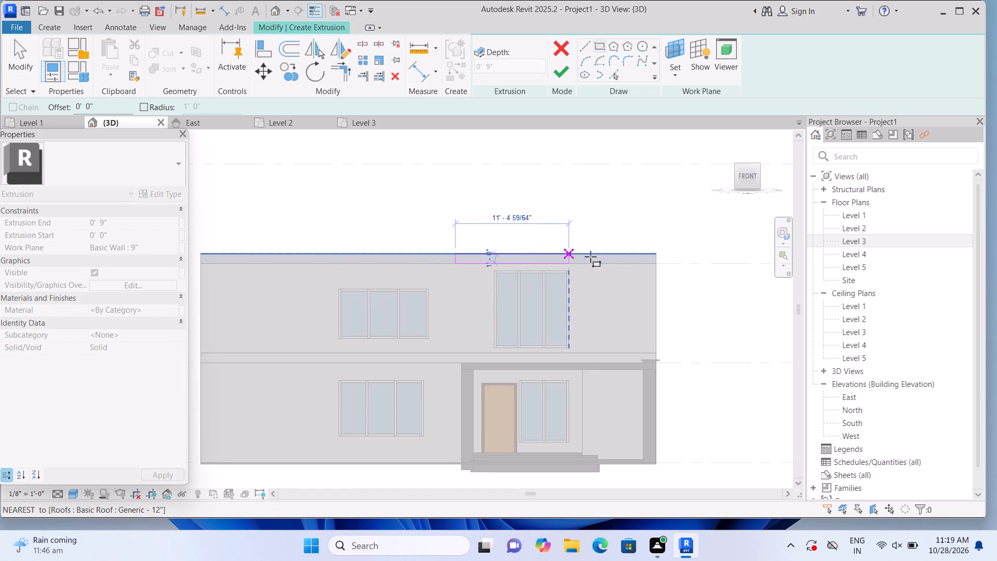
scroll(608, 273, up, 6)
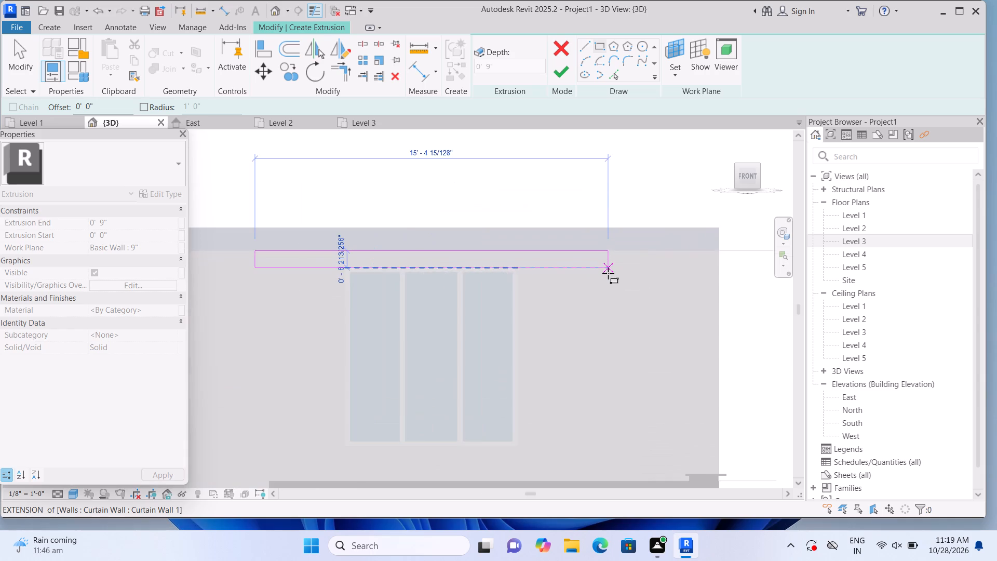
scroll(611, 273, up, 3)
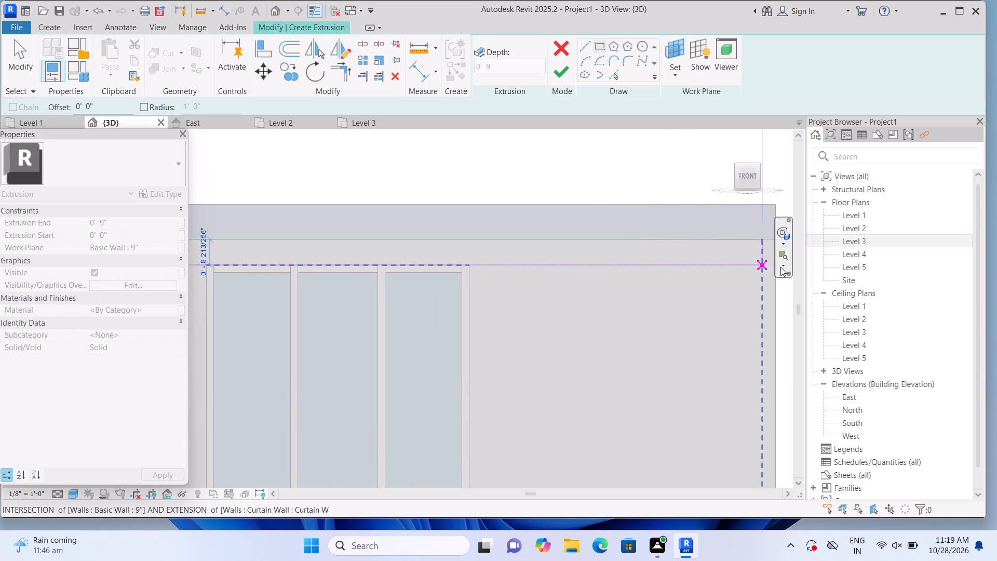
middle_drag(675, 285, 613, 277)
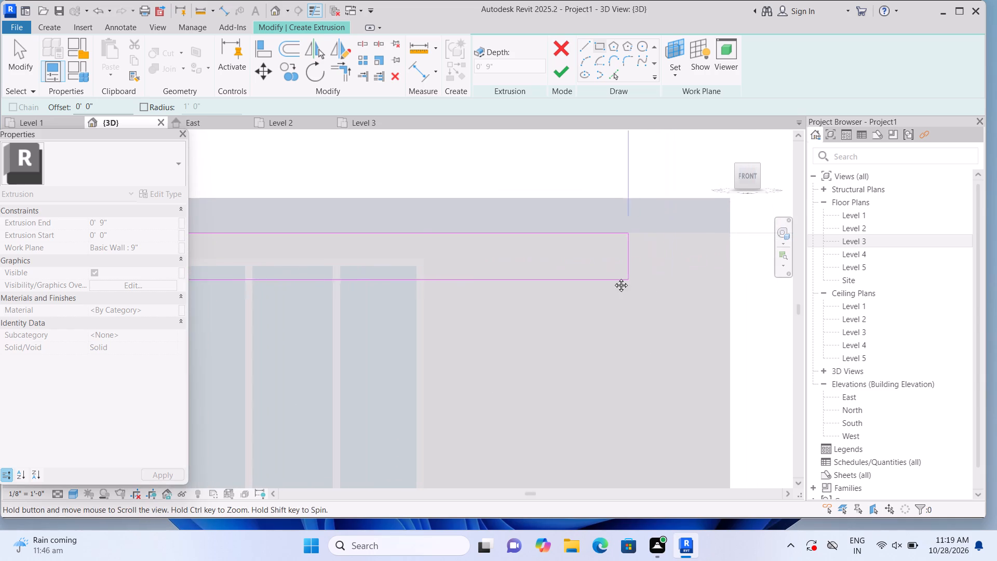
middle_drag(613, 277, 613, 277)
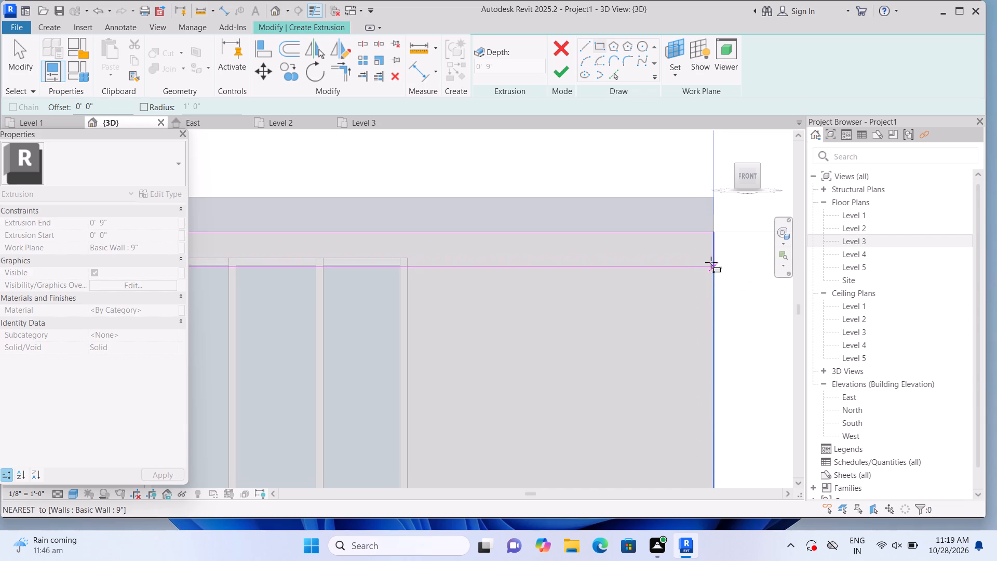
double_click(713, 258)
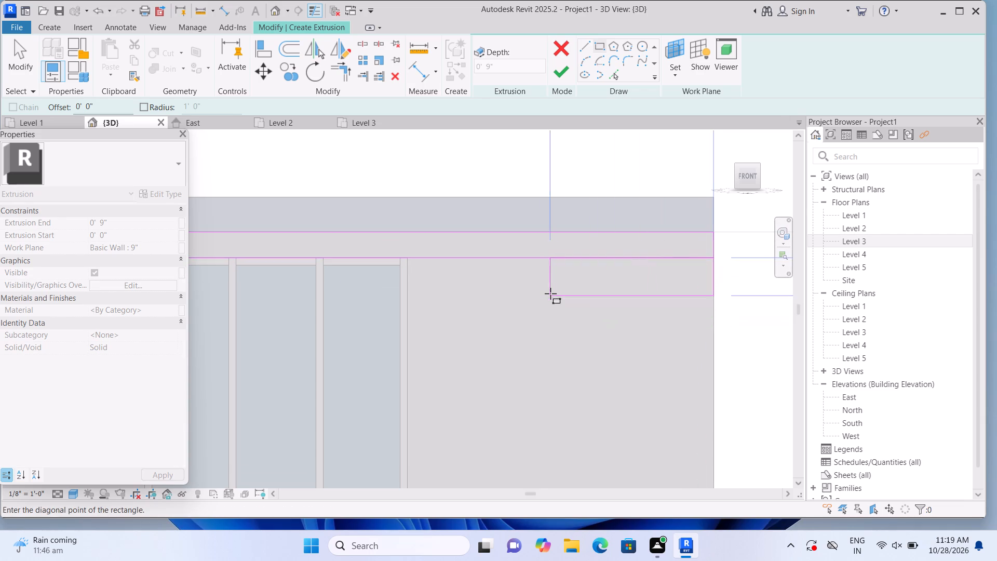
key(Escape)
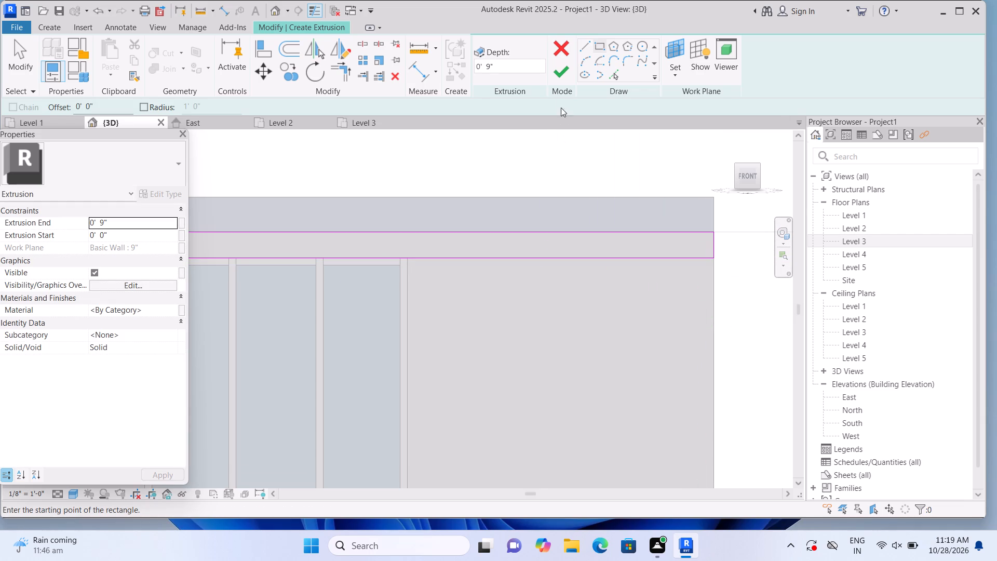
click(562, 75)
scroll(573, 176, down, 6)
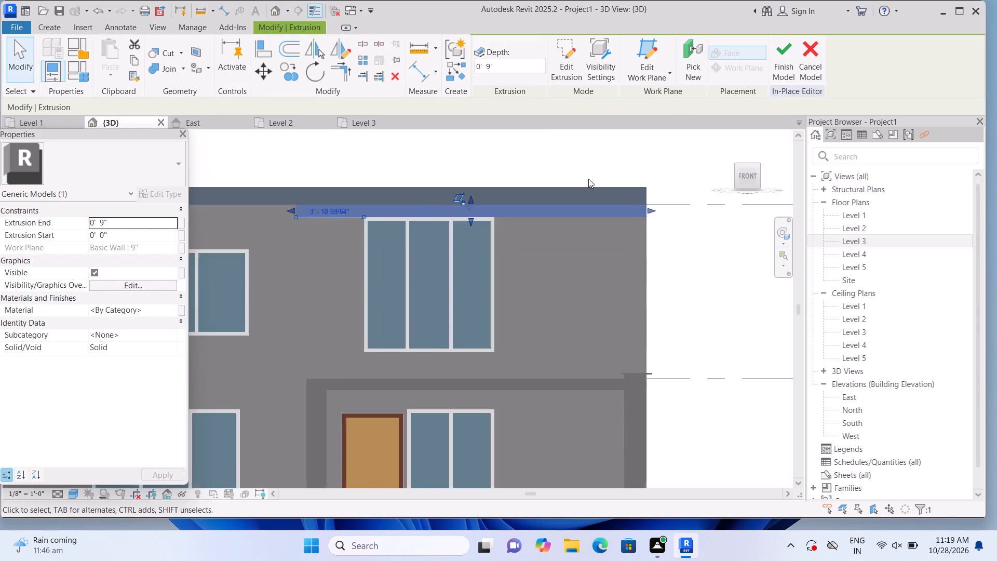
Begin a second solid extrusion in the same in-place model, with its work plane set on the front wall face.
middle_drag(358, 322, 389, 323)
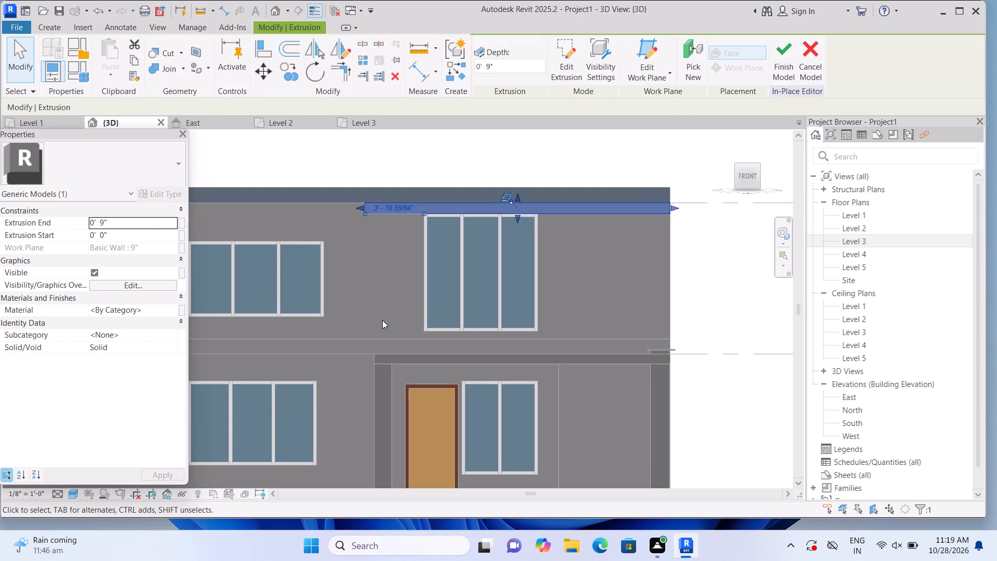
scroll(382, 320, up, 1)
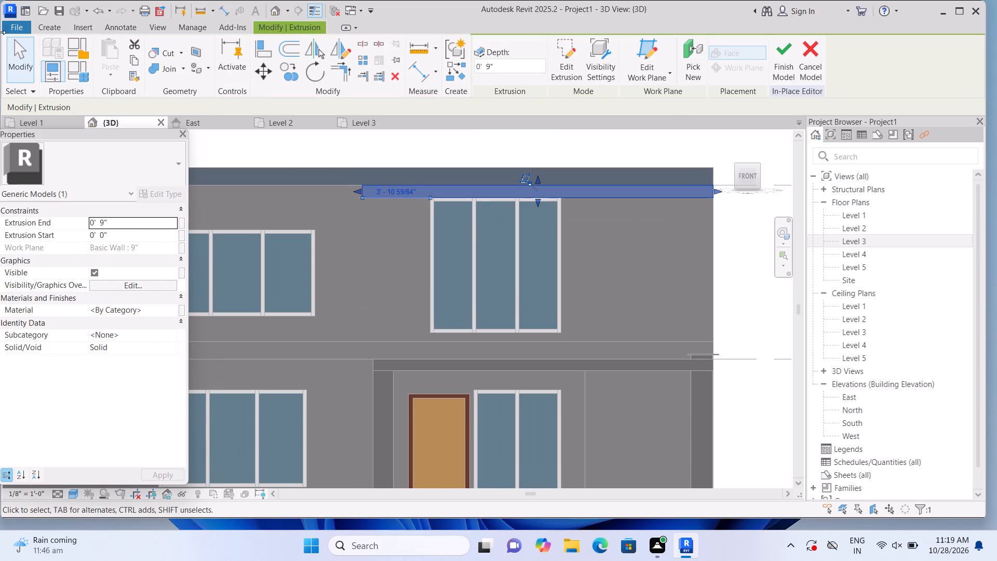
click(49, 28)
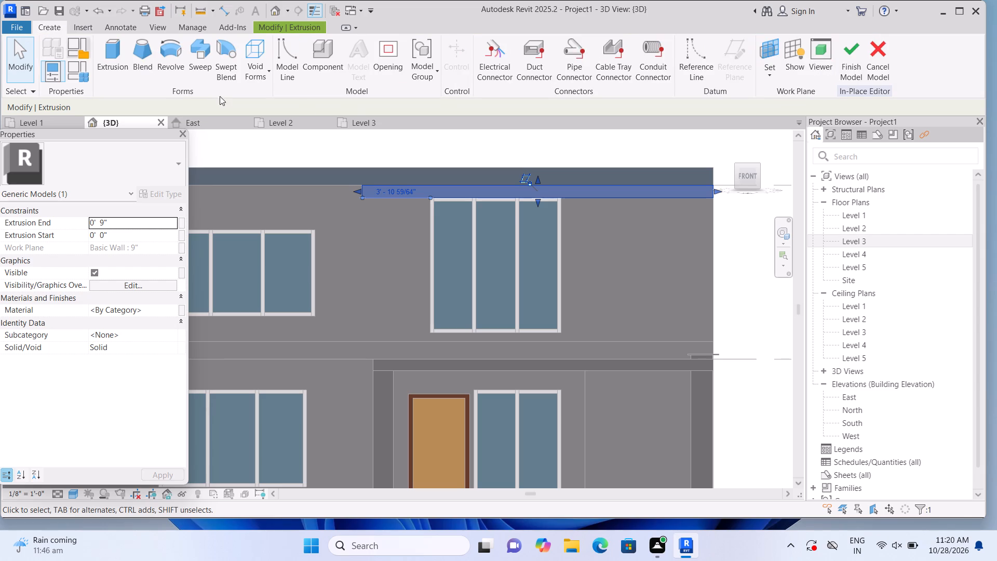
click(116, 64)
click(672, 81)
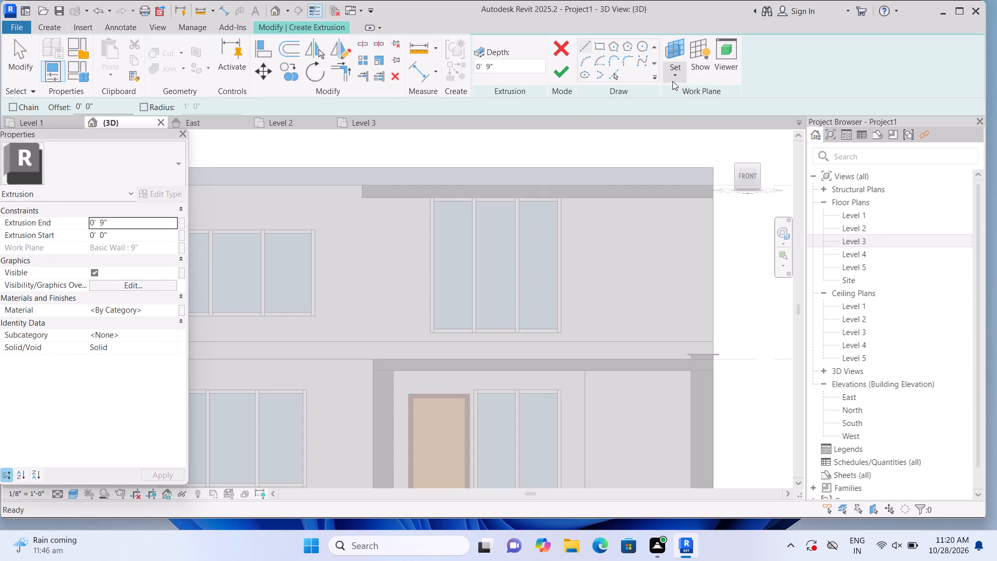
click(683, 122)
click(390, 238)
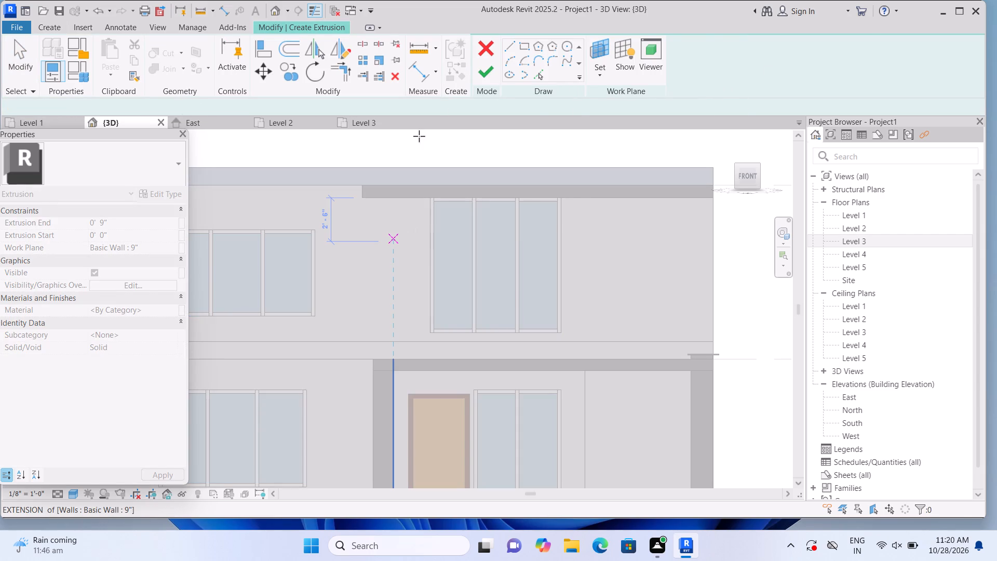
Extrude a 9" deep rectangular band, about 20' long and 6" high, directly below the tall window and reaching the house's side edge.
click(599, 49)
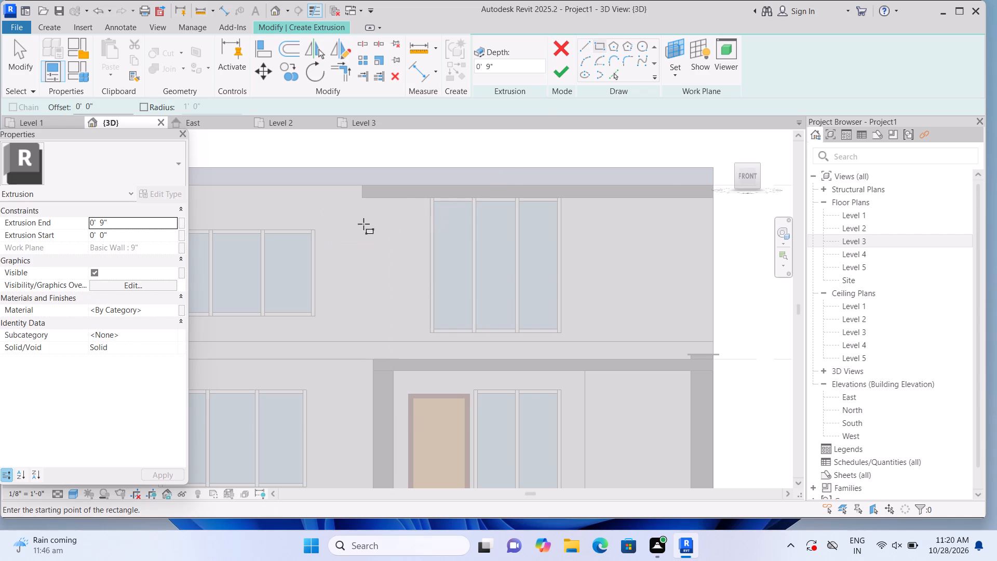
scroll(384, 337, up, 1)
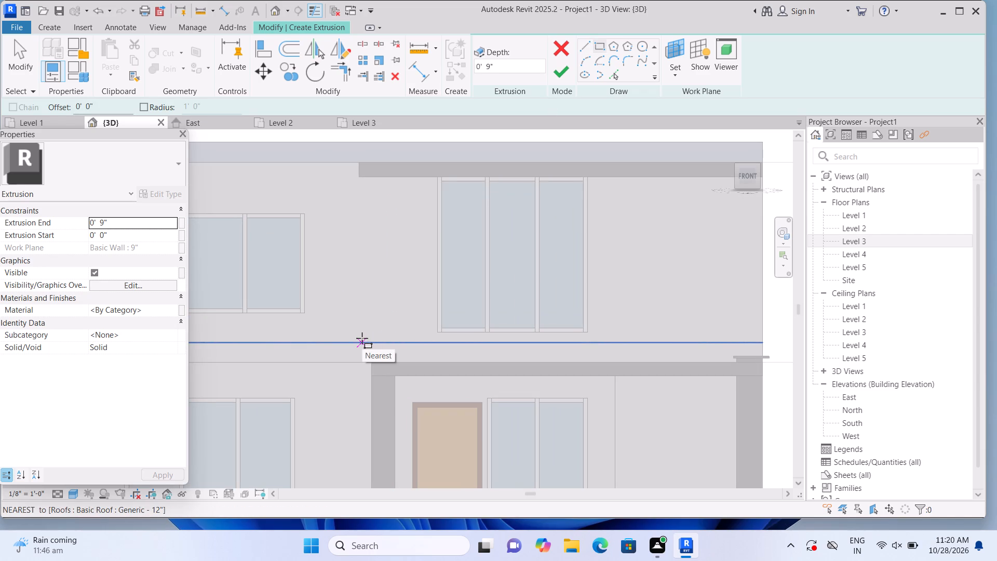
click(362, 341)
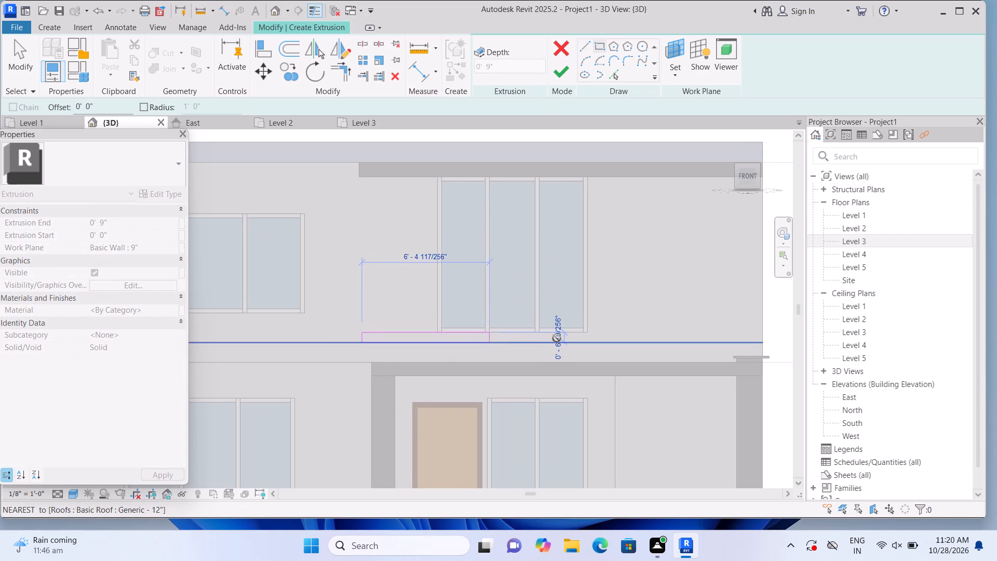
scroll(557, 338, up, 5)
middle_drag(501, 338, 343, 314)
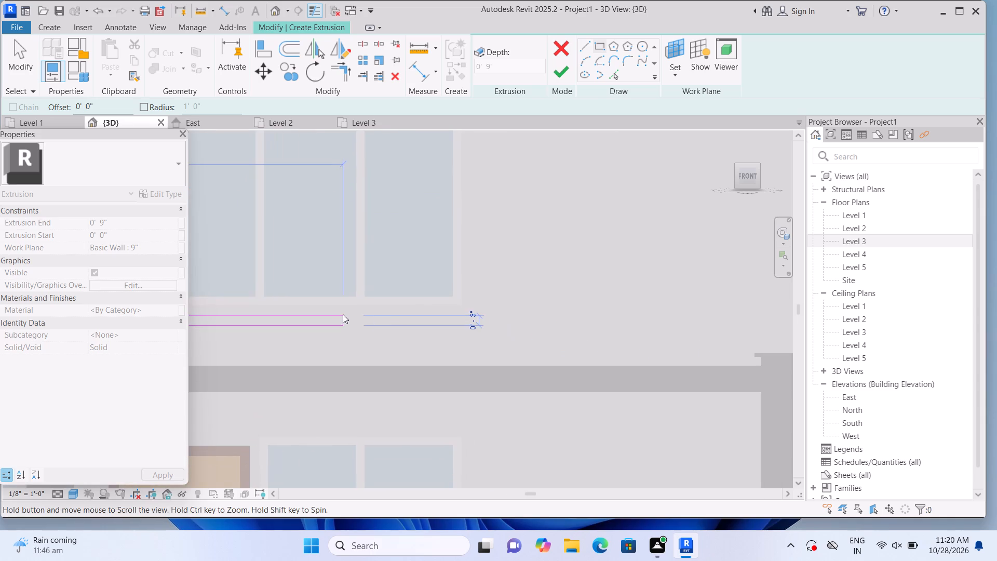
scroll(663, 310, up, 1)
middle_drag(661, 311, 515, 309)
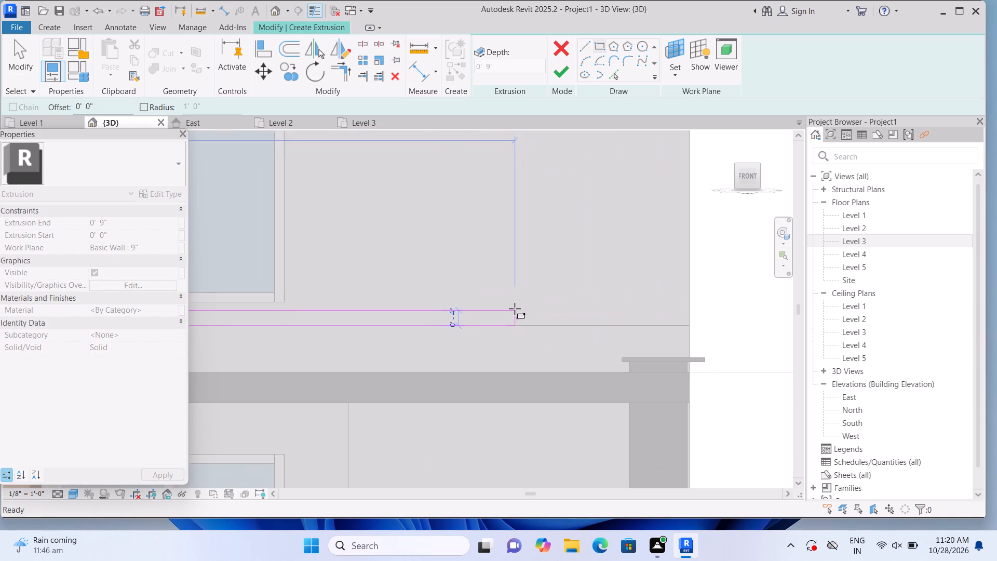
click(686, 308)
click(561, 73)
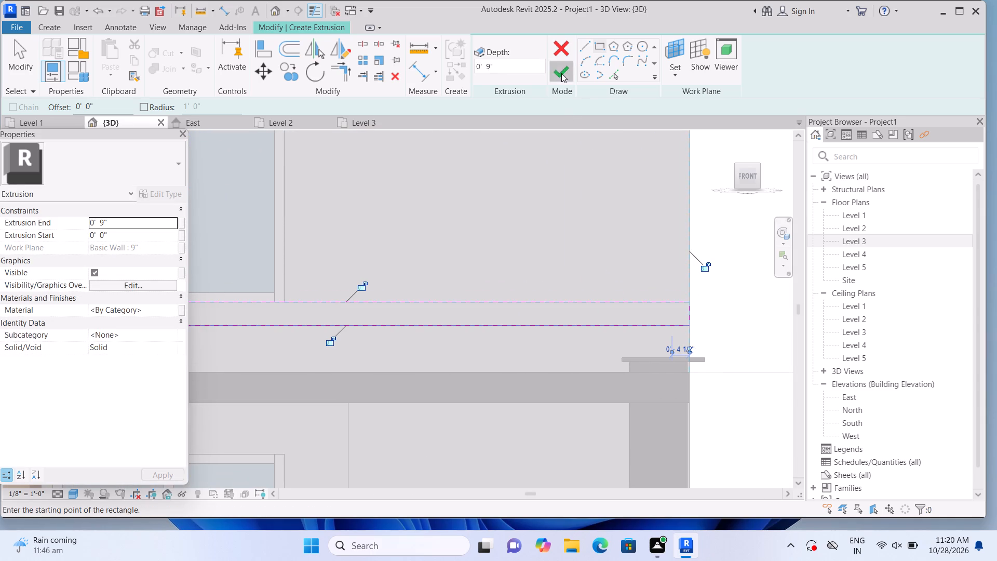
scroll(551, 244, down, 7)
middle_drag(548, 230, 634, 284)
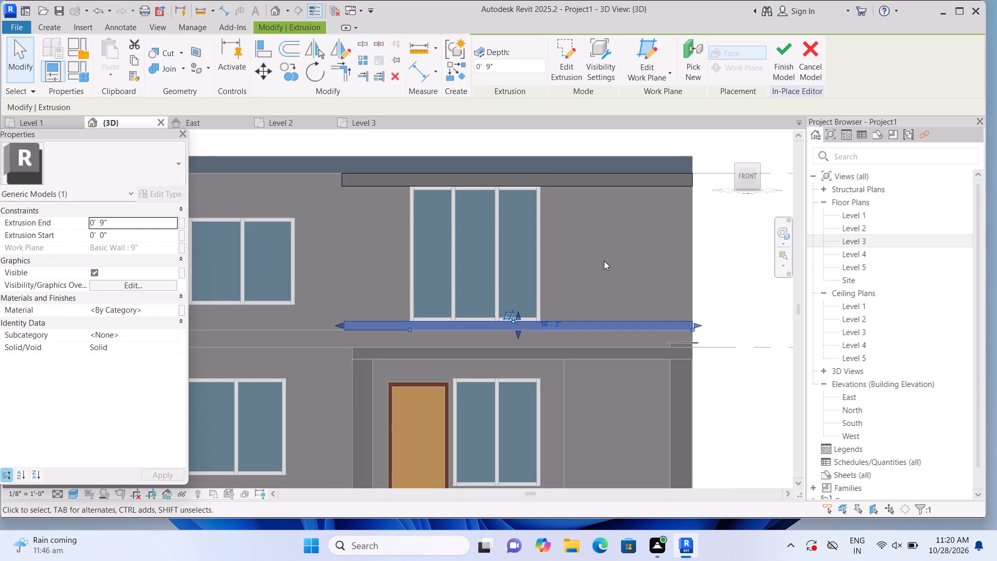
On the front wall face, extrude a 9" deep vertical band about 1' wide and 7'-9" high between the horizontal bands' ends away from the house's side edge.
middle_drag(600, 252, 642, 290)
scroll(619, 281, up, 2)
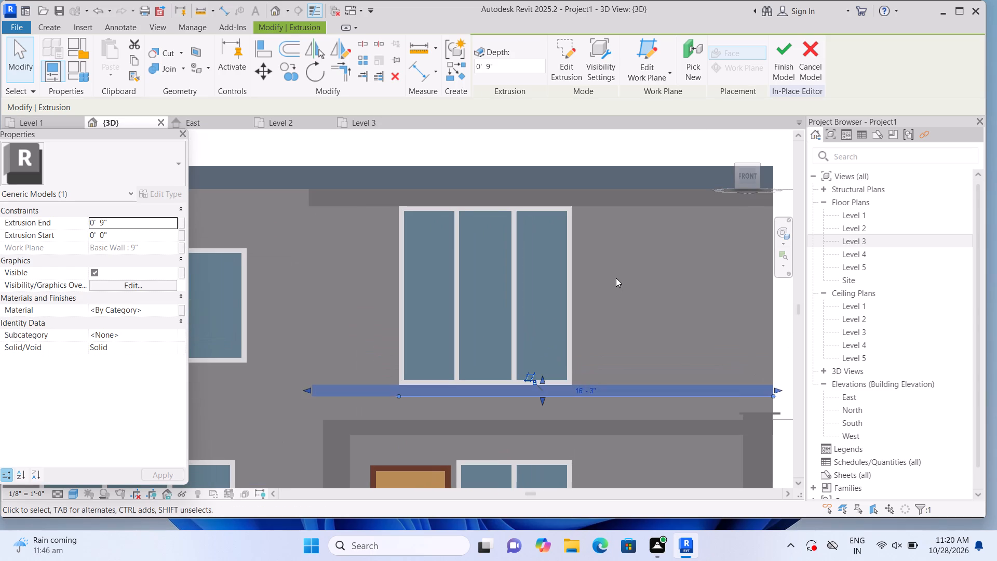
click(53, 29)
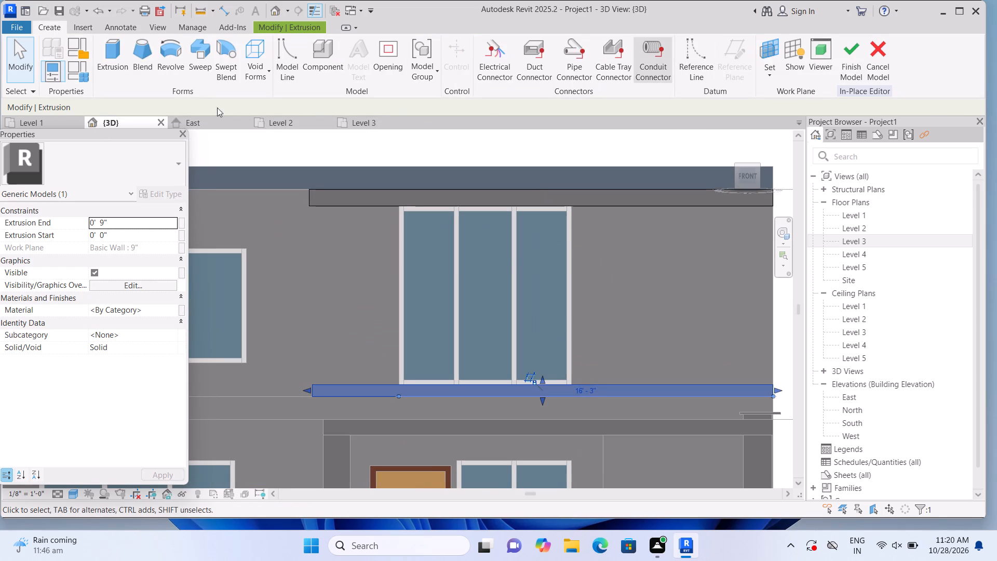
click(117, 75)
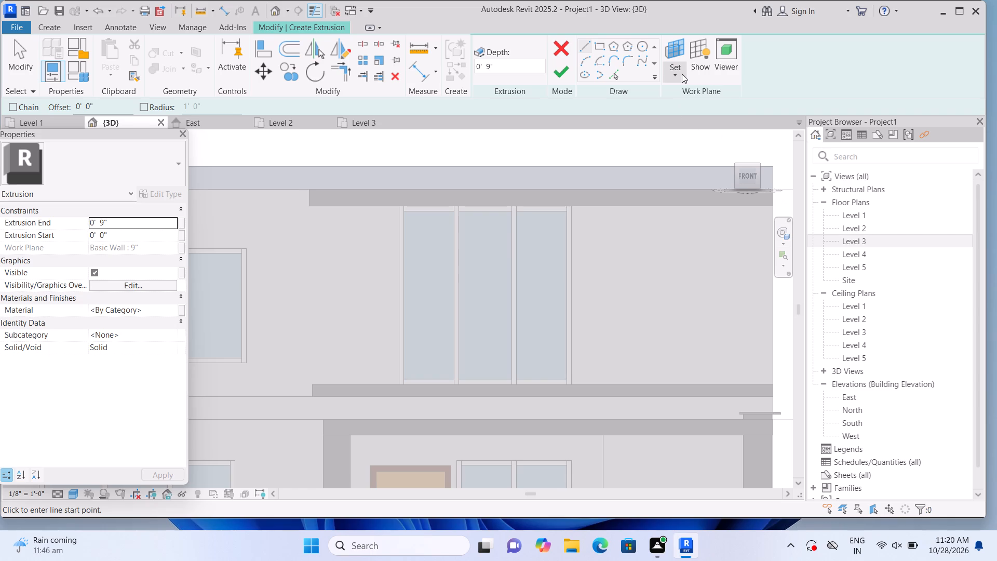
click(682, 74)
click(686, 119)
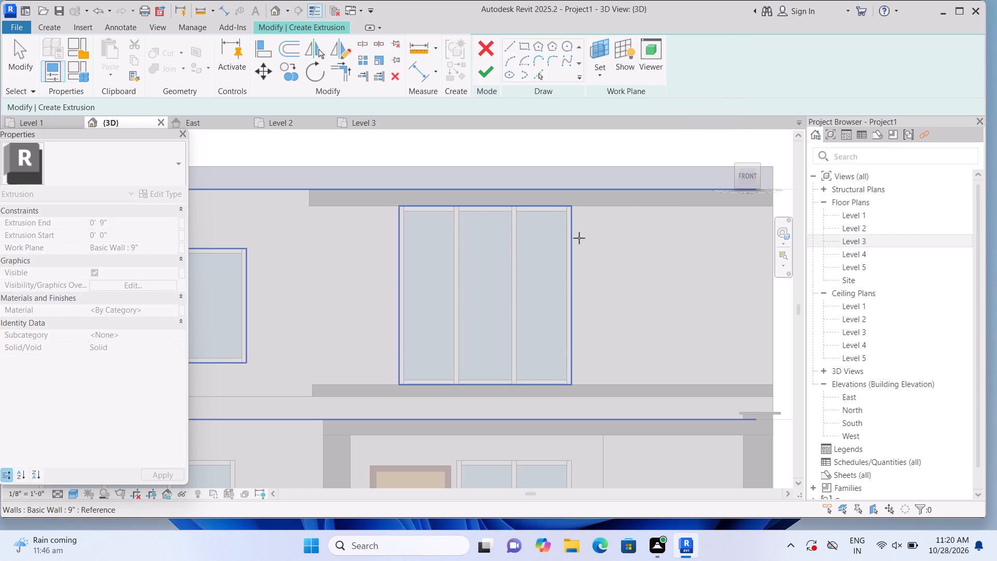
click(583, 238)
click(594, 51)
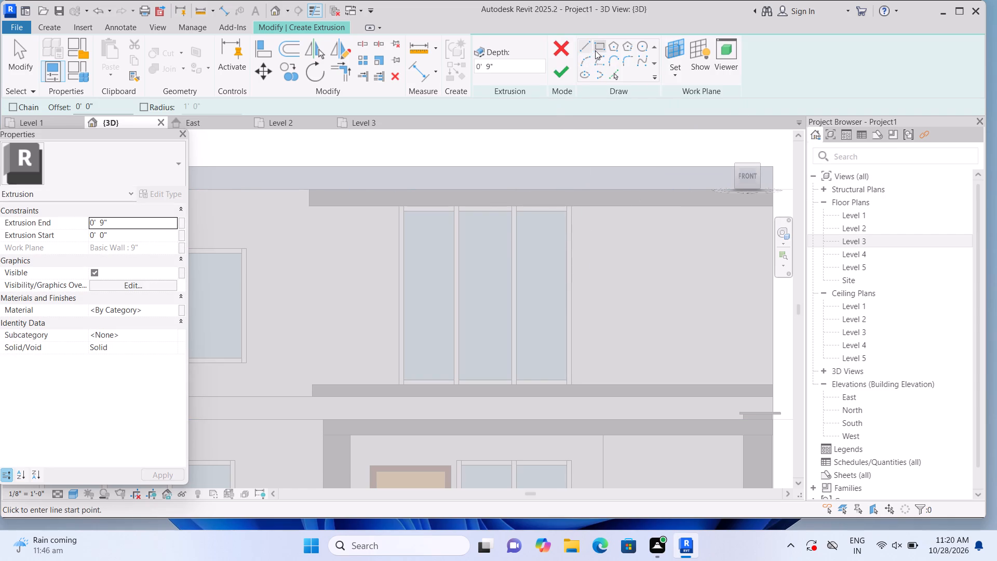
scroll(315, 265, up, 1)
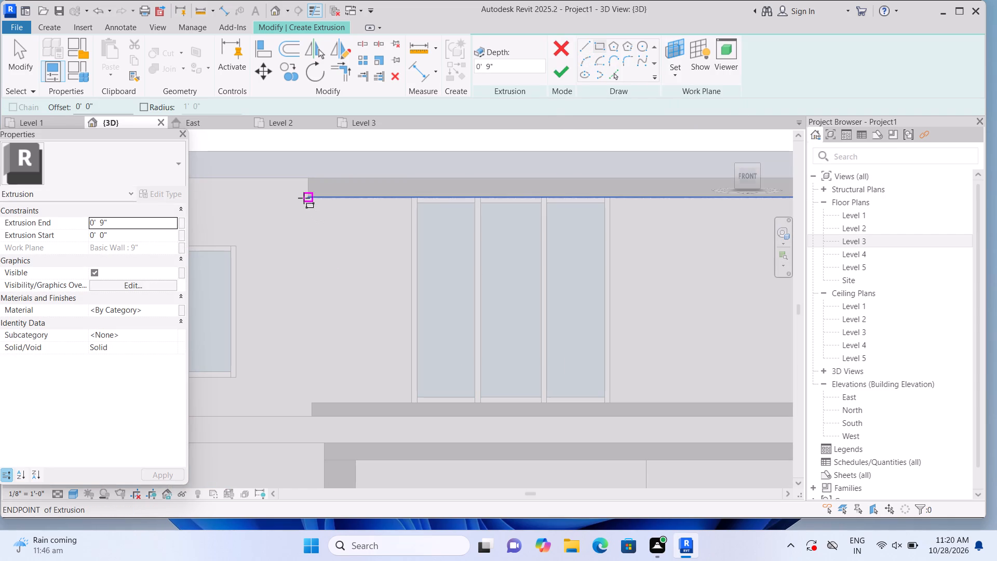
click(304, 197)
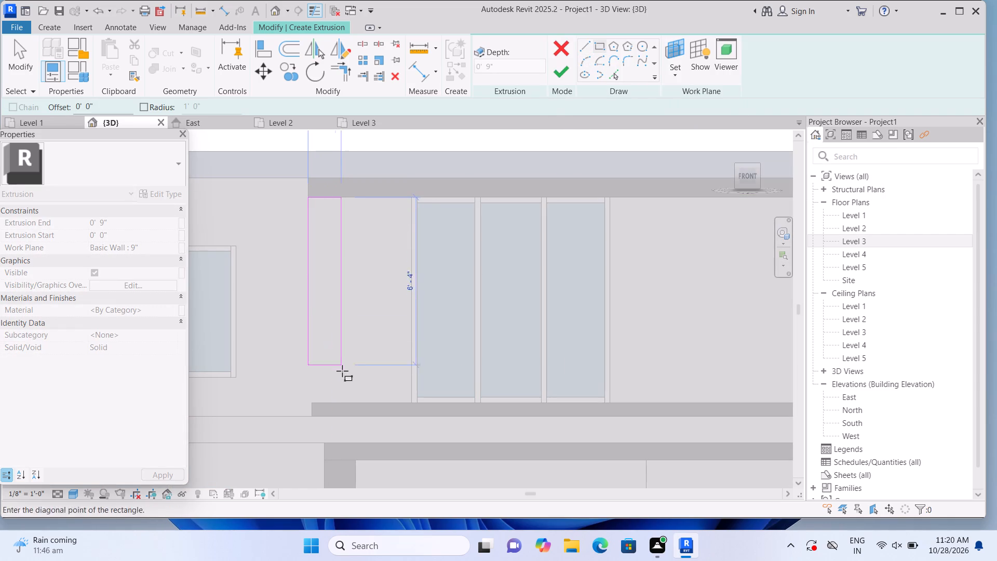
click(332, 399)
click(563, 73)
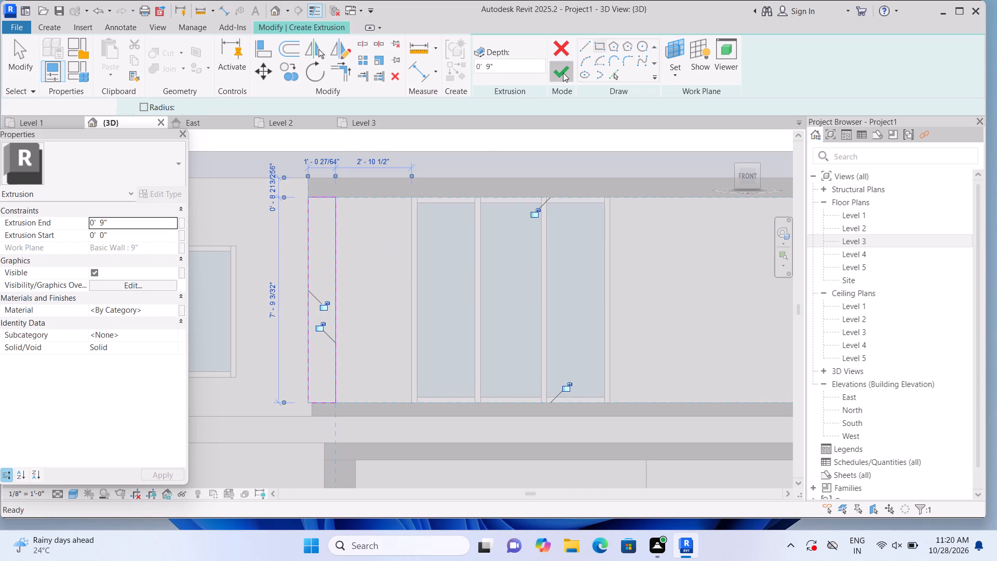
Align the outer edges of the new vertical band and the upper horizontal band with the lower band's end.
scroll(406, 270, down, 1)
scroll(341, 296, up, 1)
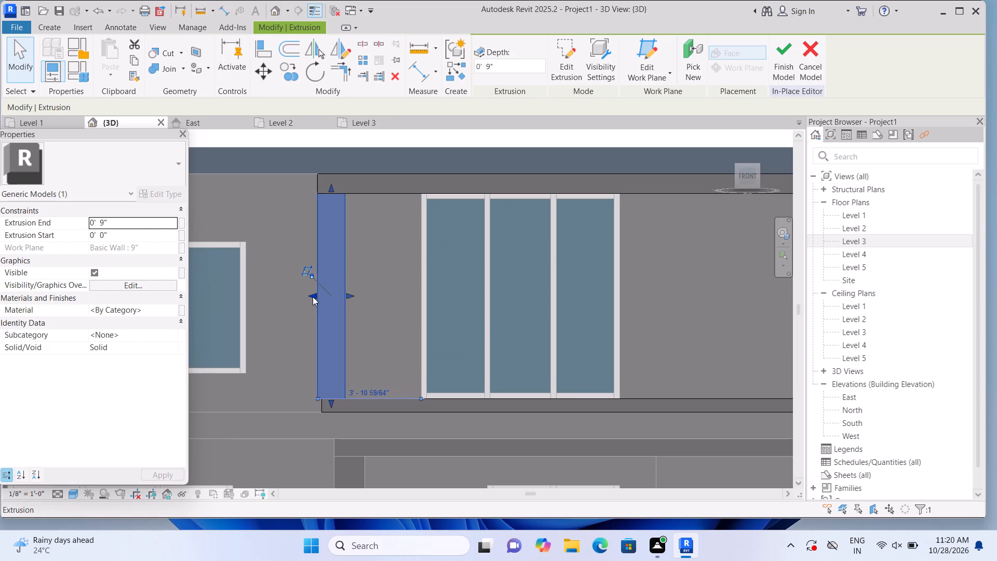
drag(312, 294, 324, 296)
click(369, 302)
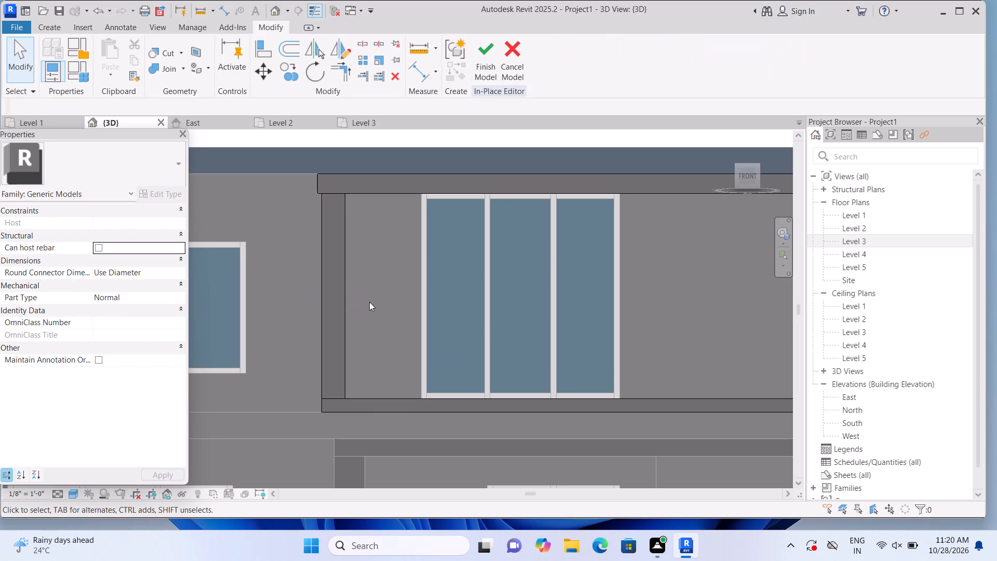
click(317, 185)
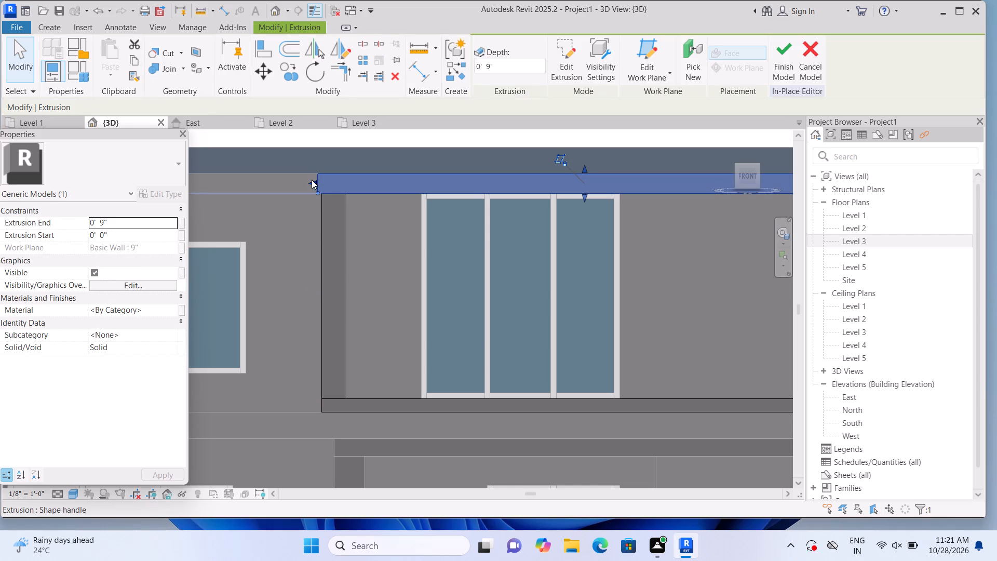
drag(313, 182, 320, 184)
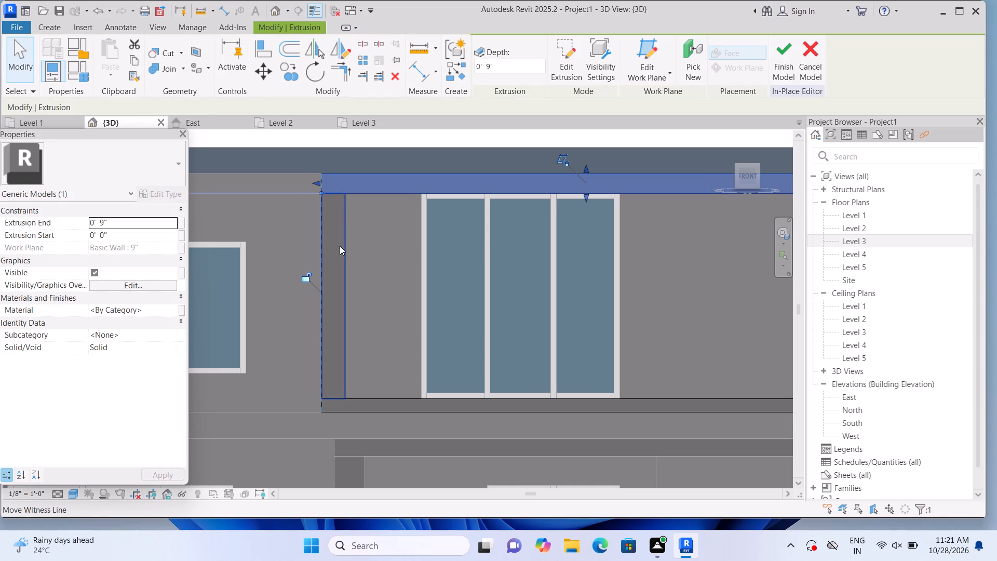
click(363, 247)
On the front wall face, extrude a 9" deep vertical band about 1'-1" wide and 7'-9" high between both horizontal bands at the house's side edge.
middle_drag(367, 263, 289, 253)
scroll(324, 289, down, 1)
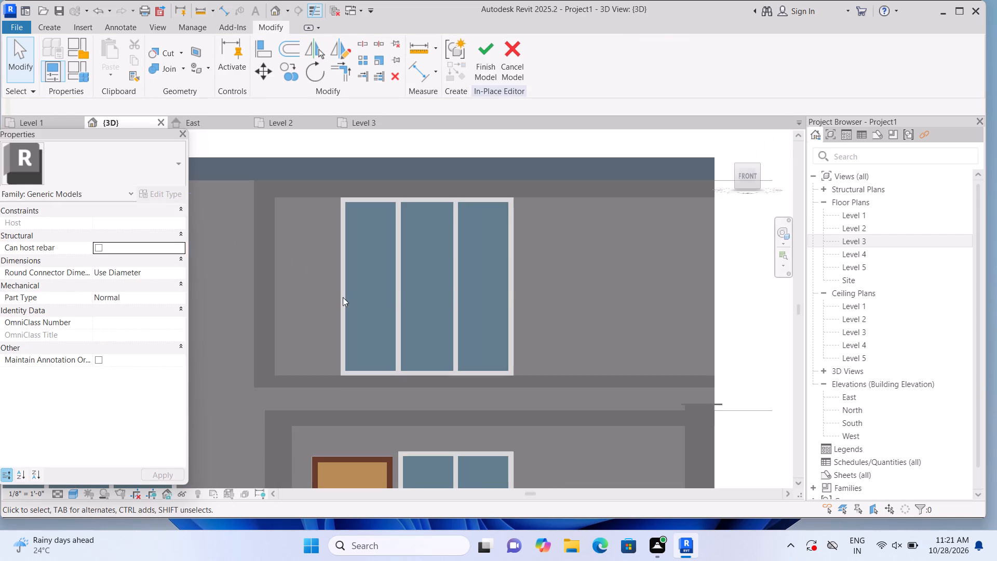
middle_drag(626, 266, 534, 287)
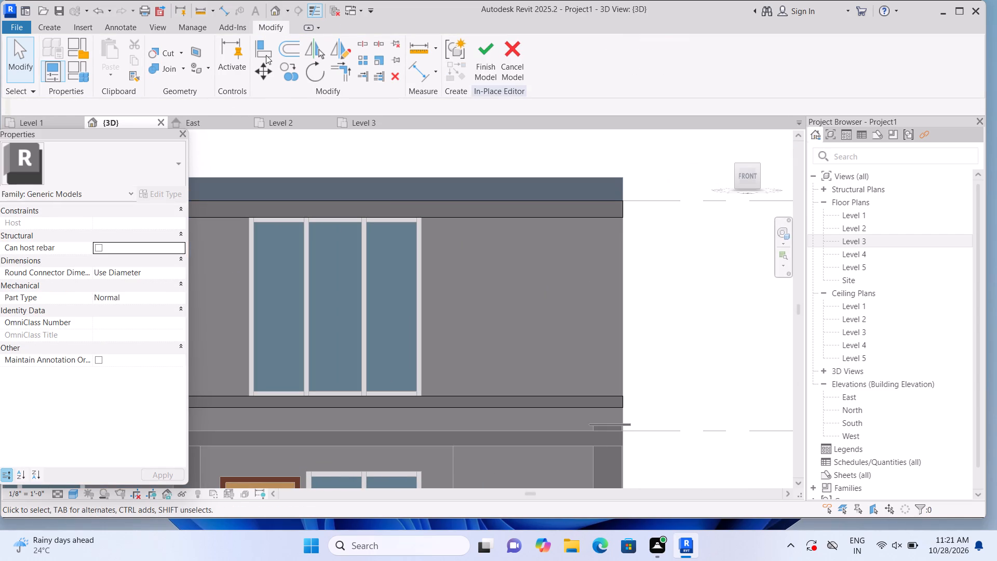
click(63, 28)
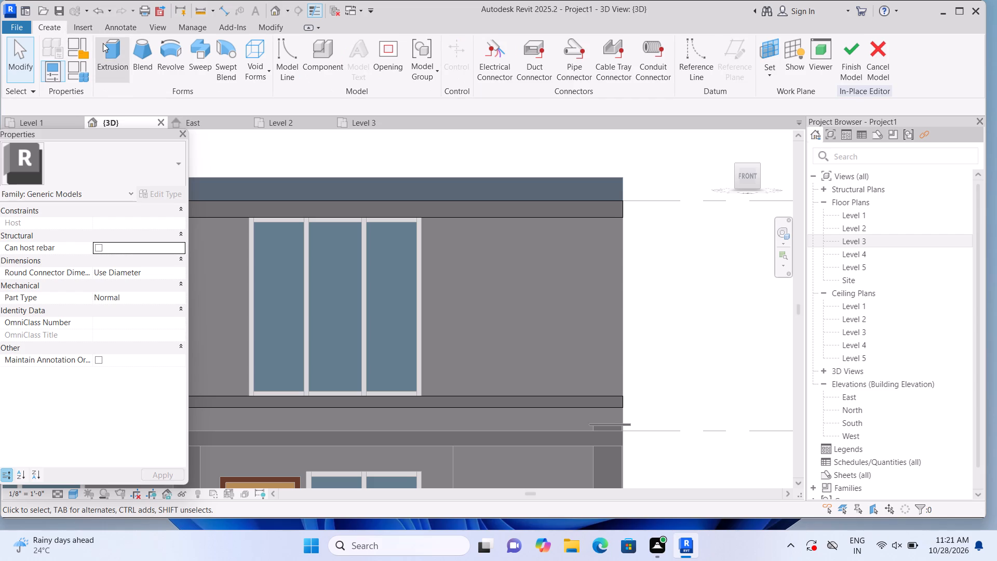
click(103, 43)
click(675, 73)
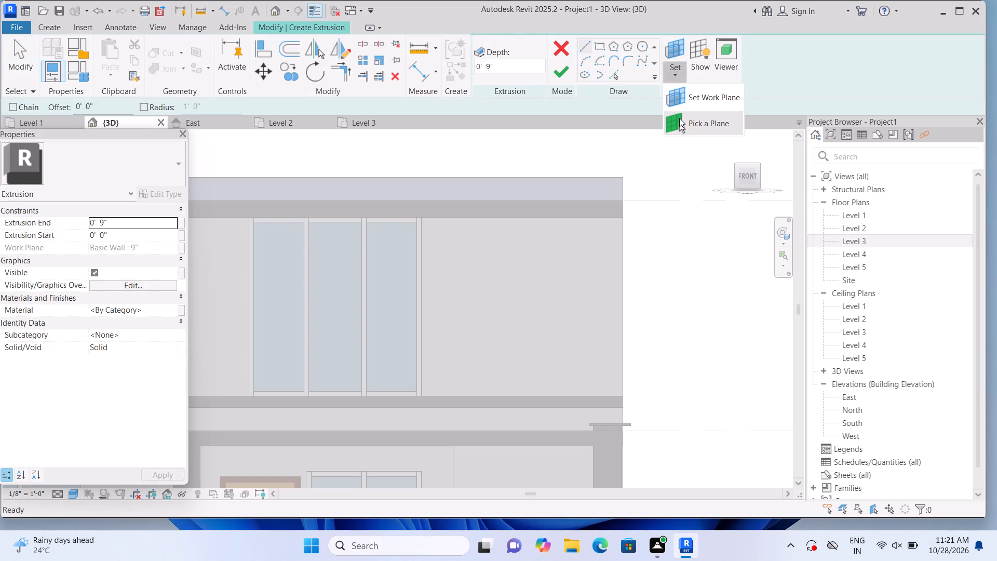
click(680, 123)
click(567, 271)
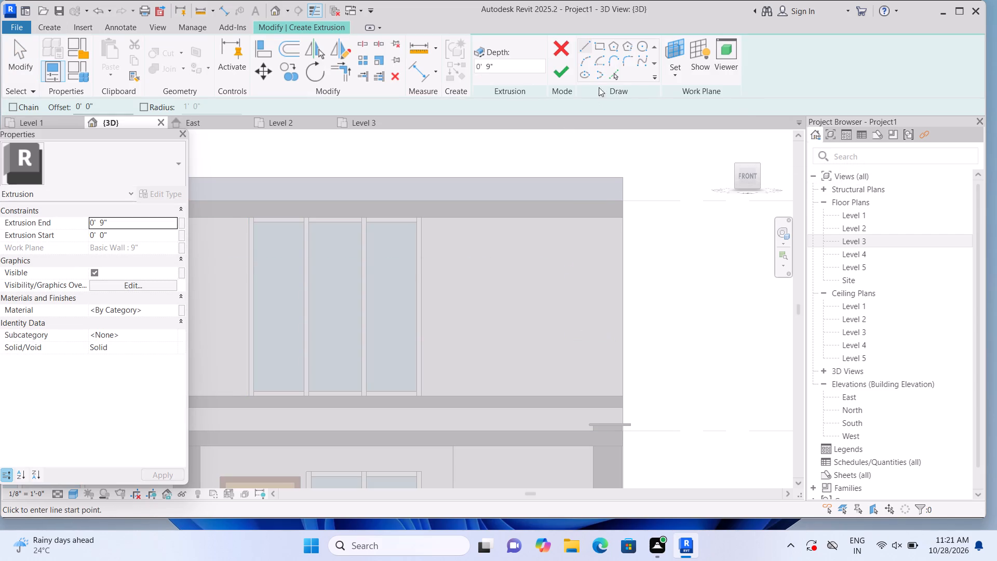
click(596, 46)
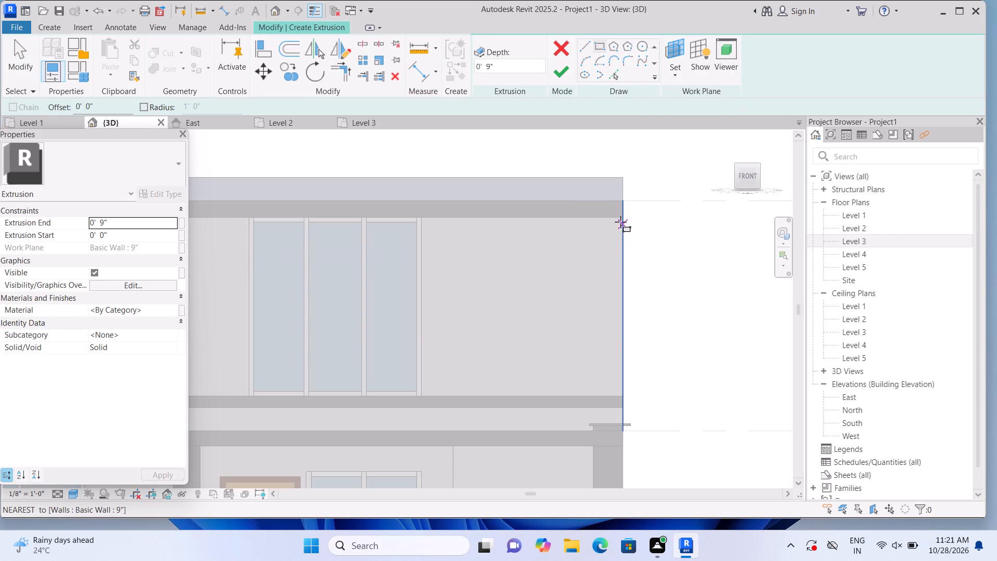
click(621, 222)
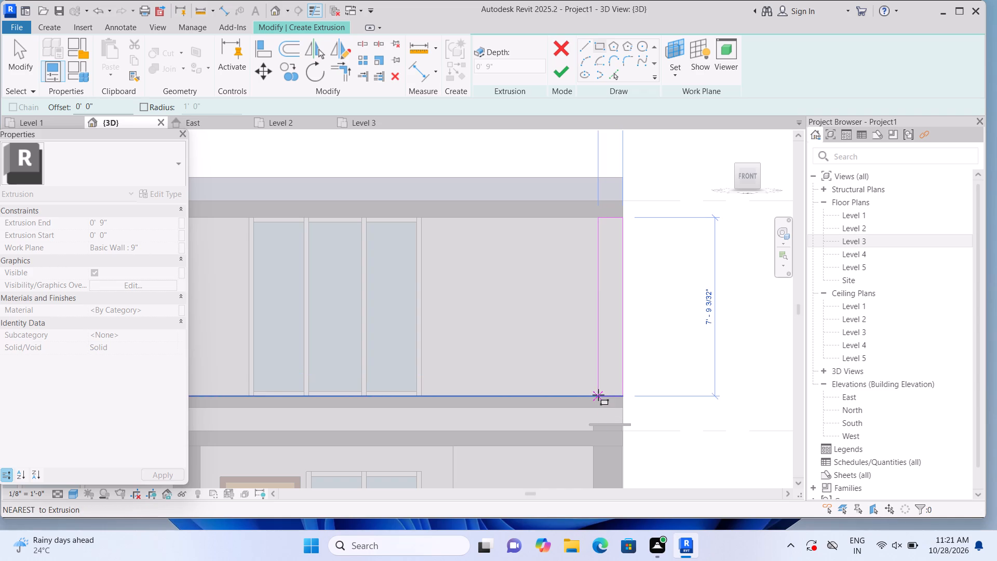
click(598, 395)
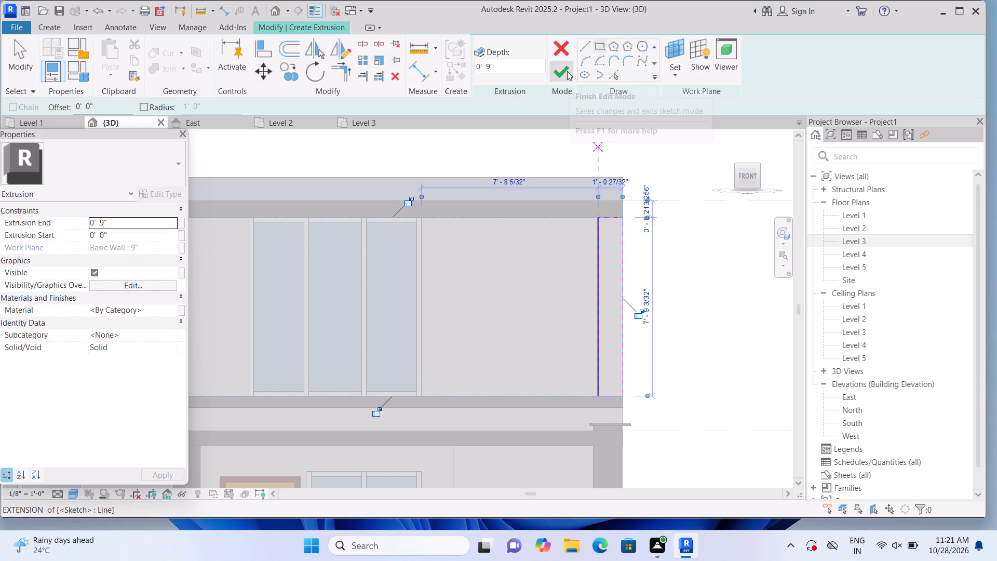
click(567, 71)
Narrow the vertical band at the house's side edge by moving its inner edge until its width roughly matches the opposite vertical band.
scroll(580, 81, down, 3)
scroll(646, 248, down, 3)
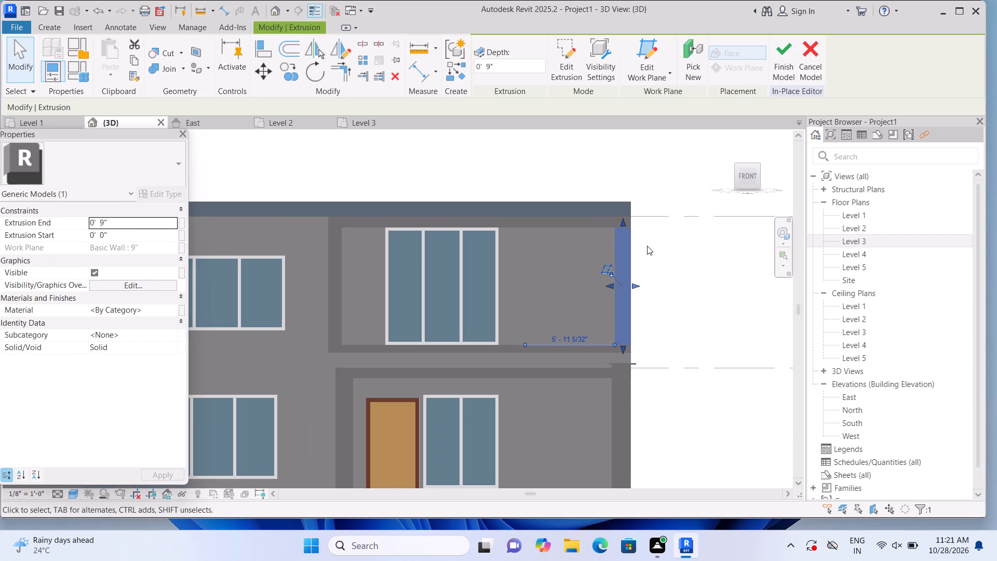
drag(608, 285, 614, 286)
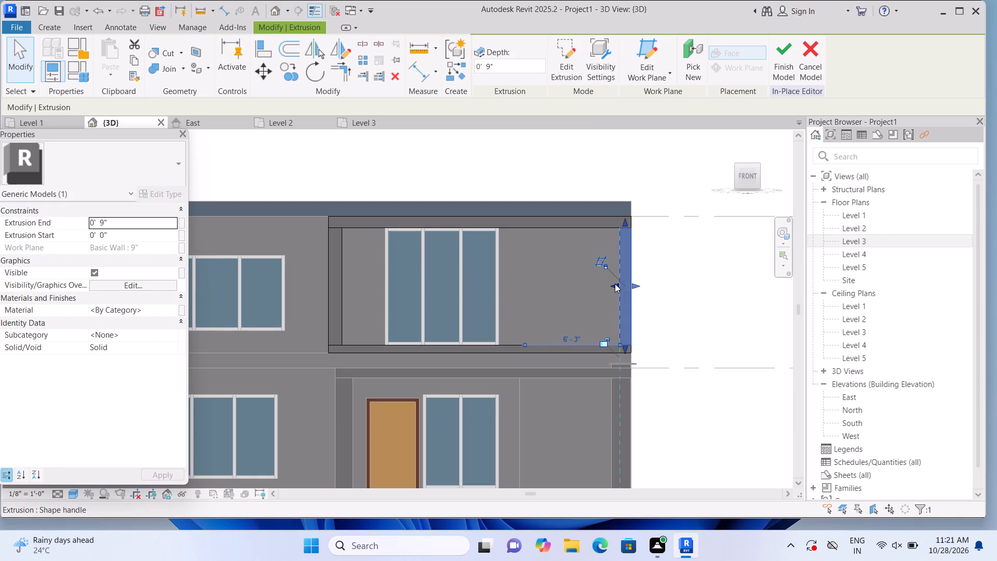
drag(617, 285, 612, 287)
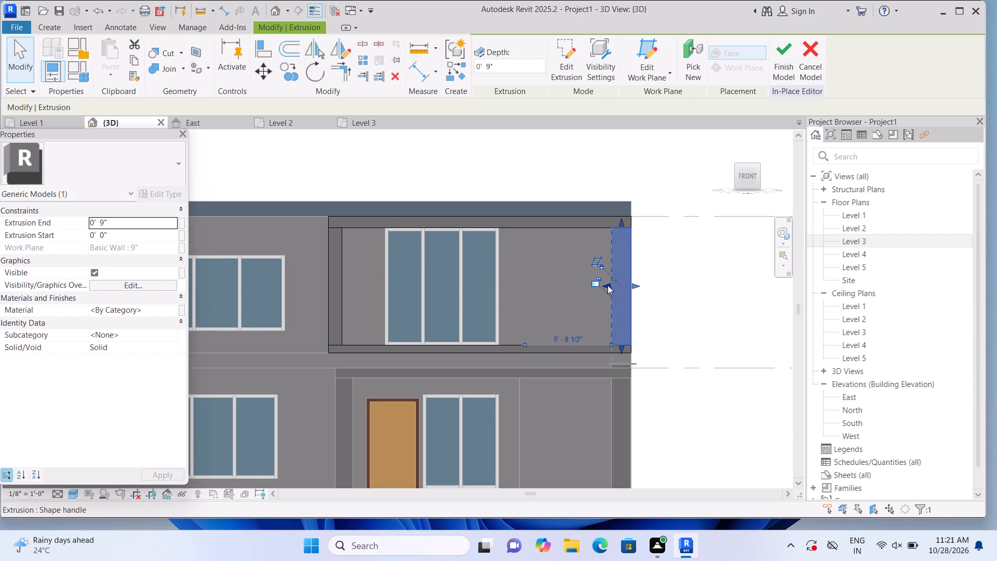
drag(608, 285, 616, 289)
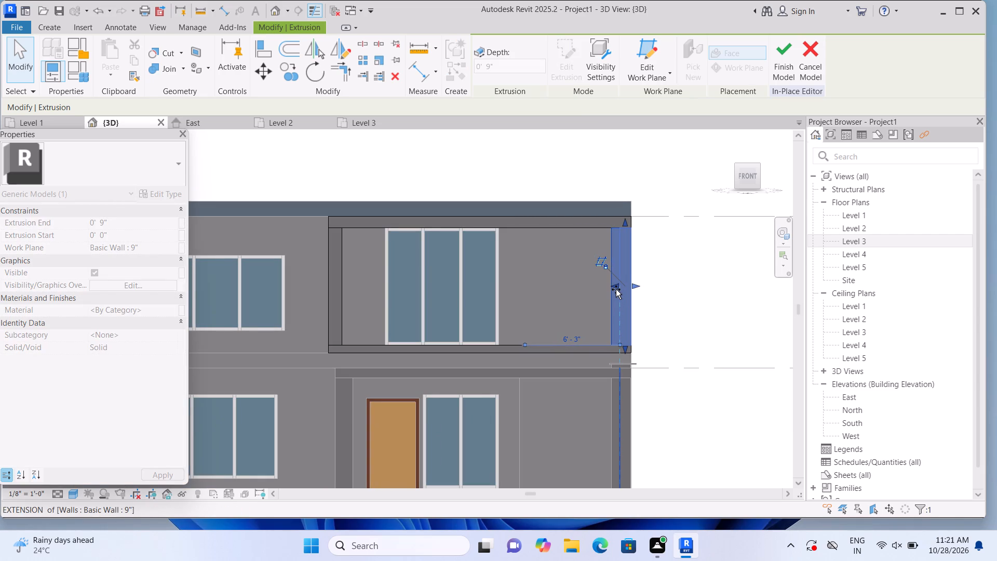
drag(616, 289, 615, 288)
click(615, 286)
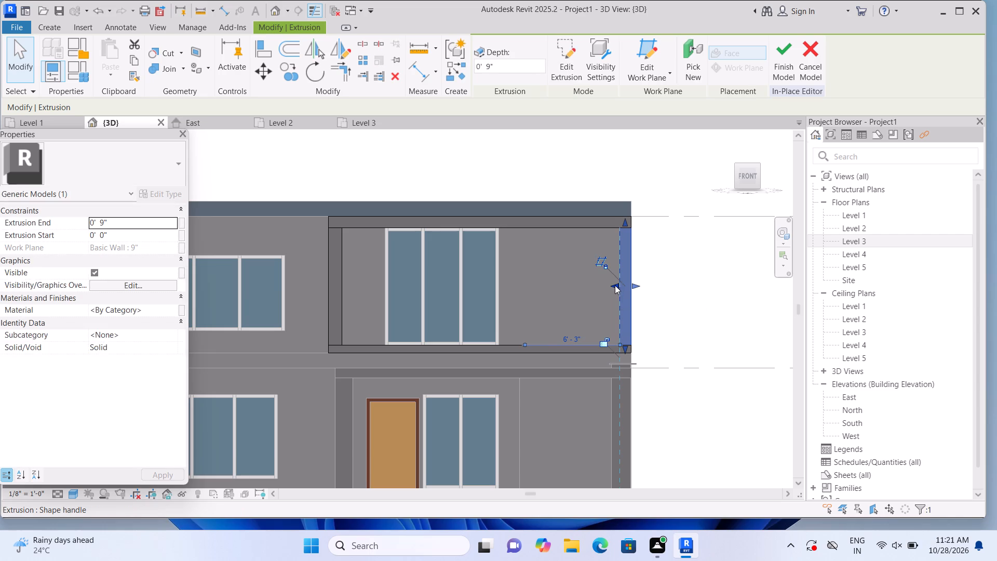
click(615, 285)
scroll(608, 284, up, 3)
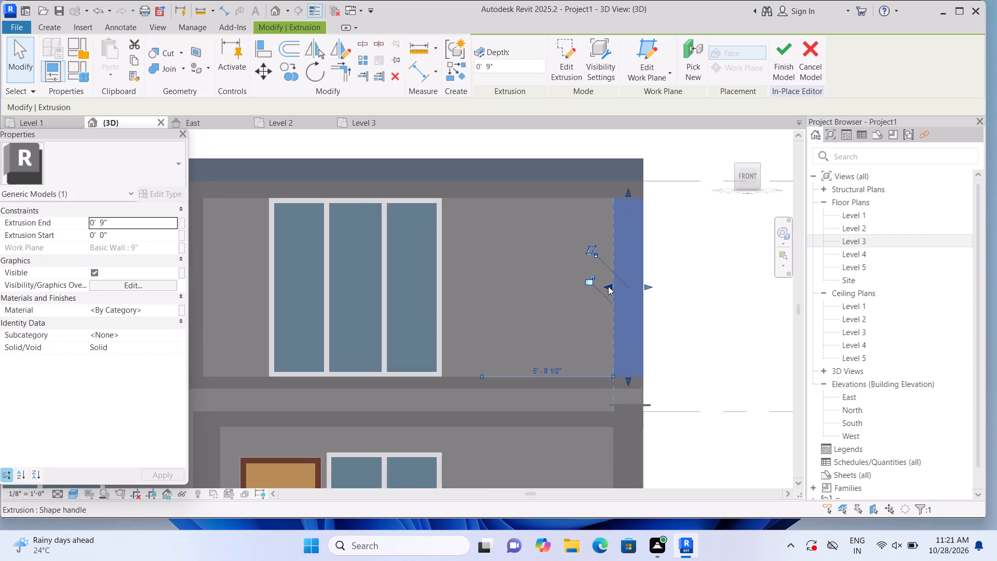
scroll(608, 286, up, 5)
drag(614, 288, 621, 289)
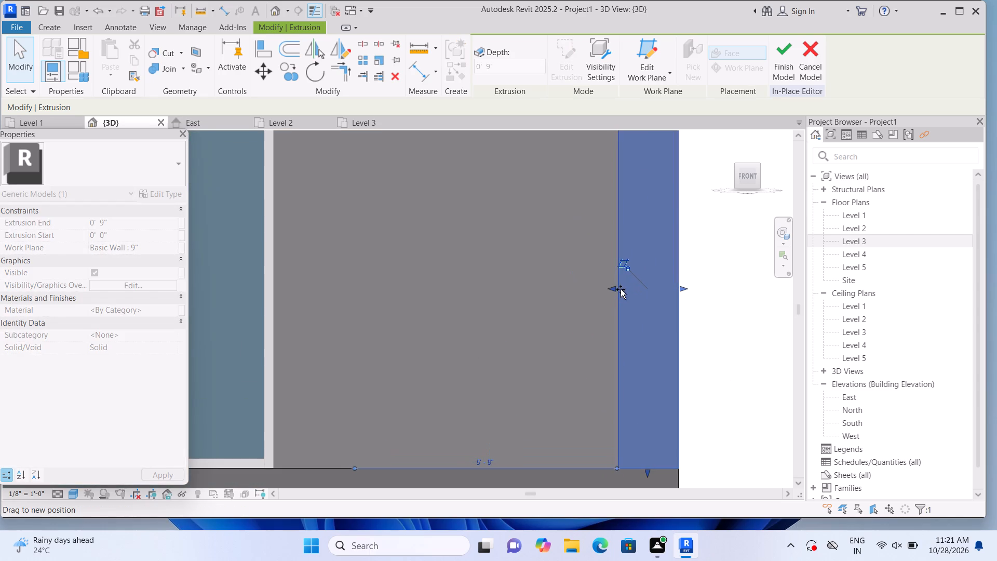
drag(621, 289, 633, 291)
scroll(632, 291, down, 7)
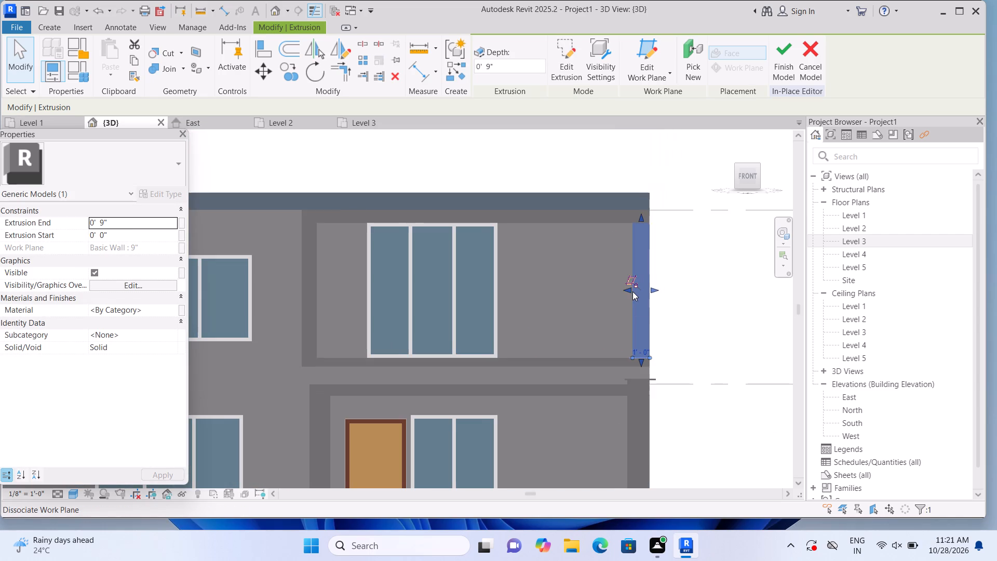
scroll(631, 300, up, 4)
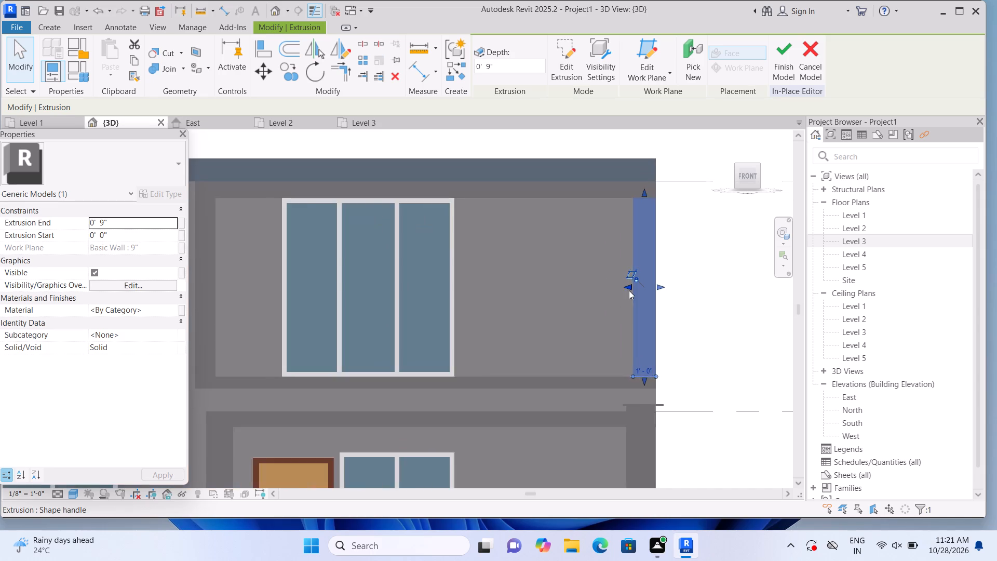
scroll(629, 290, up, 8)
drag(641, 285, 657, 288)
scroll(654, 287, down, 10)
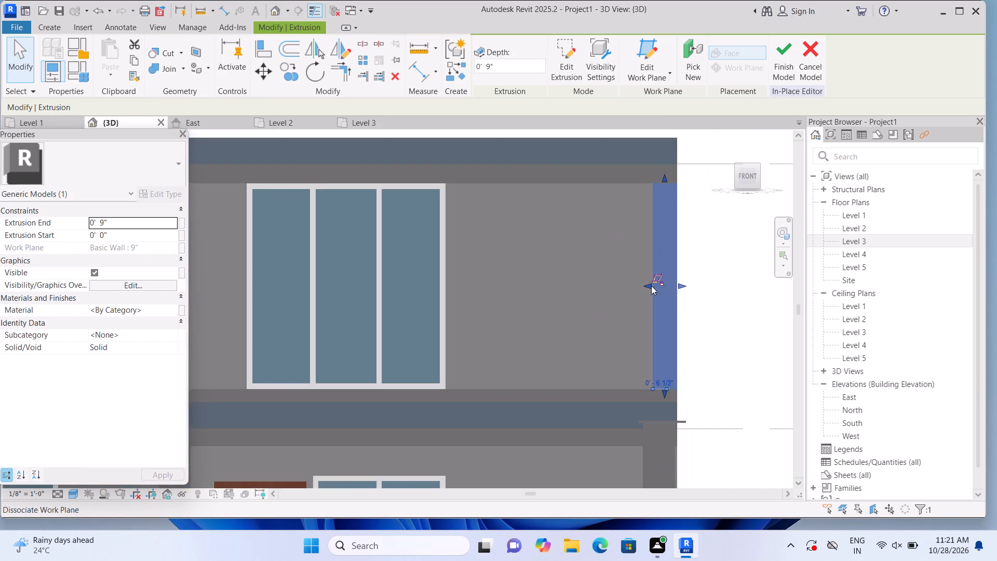
scroll(651, 286, down, 2)
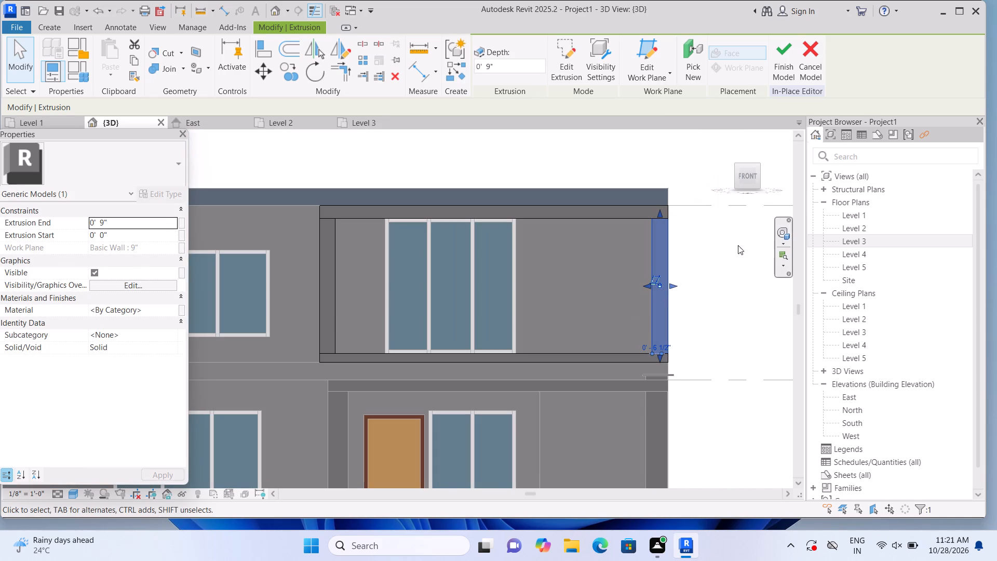
click(729, 250)
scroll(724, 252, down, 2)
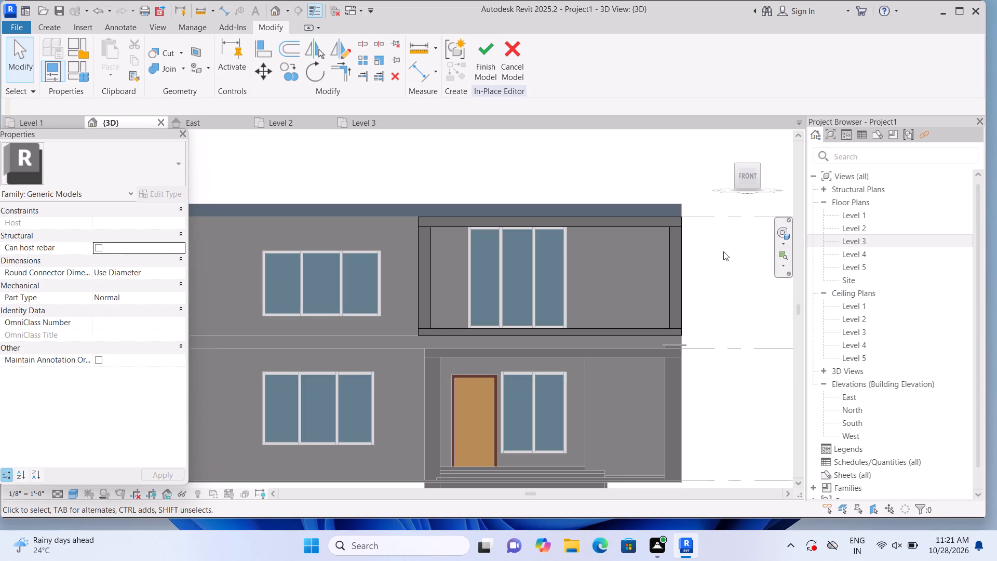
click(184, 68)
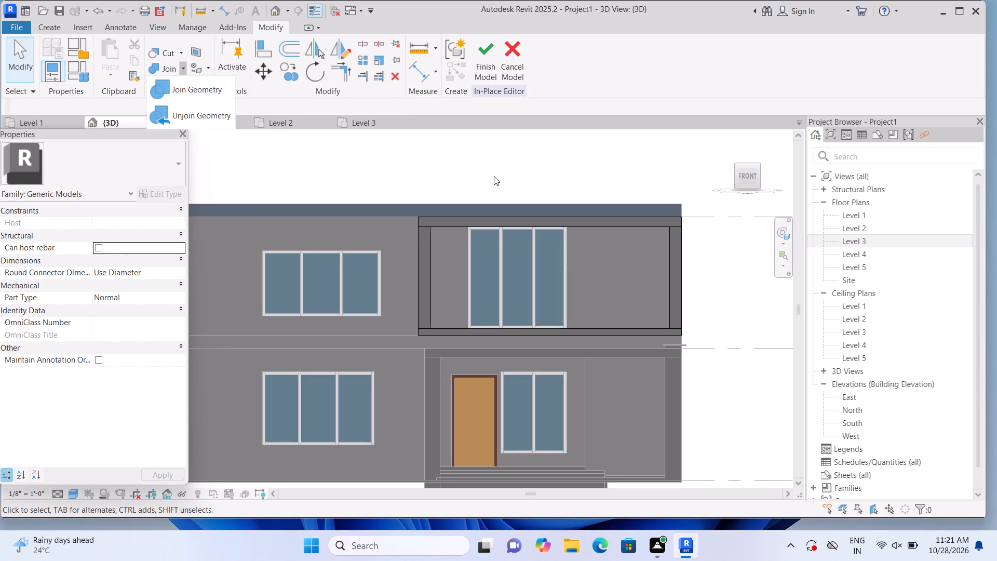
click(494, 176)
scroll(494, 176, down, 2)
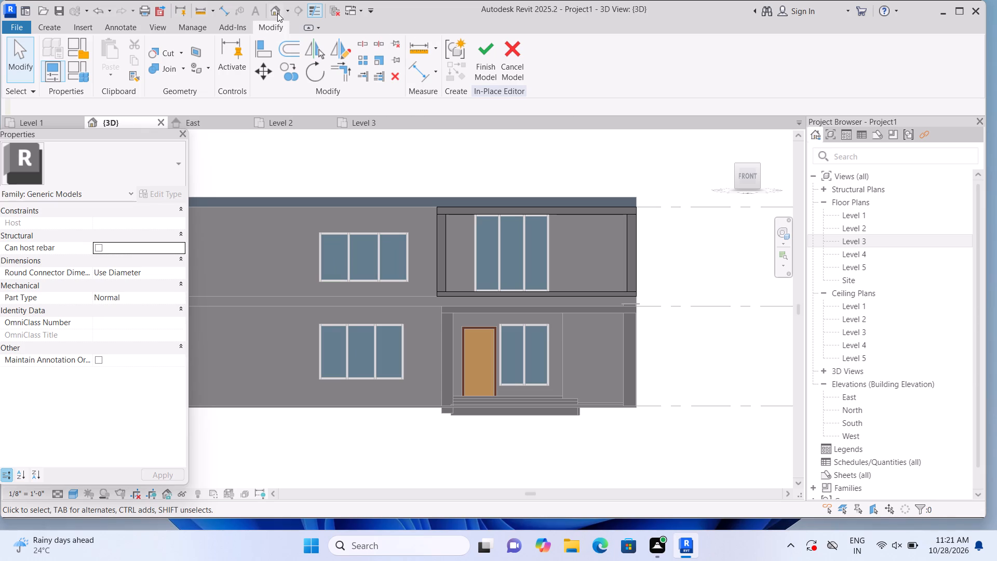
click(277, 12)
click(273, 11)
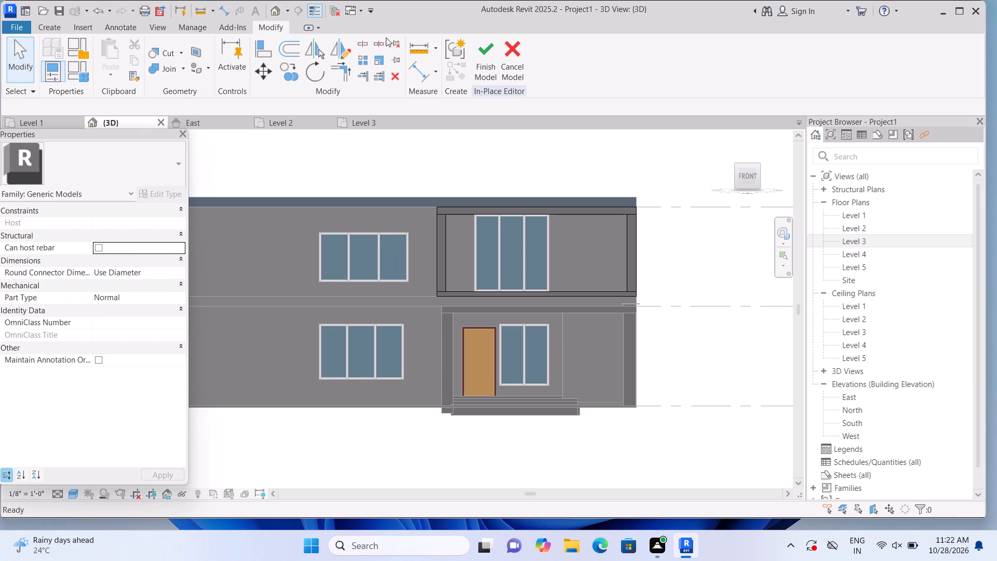
Deepen the surround's lower horizontal band above the porch to an extrusion depth of about 3'-1".
click(723, 138)
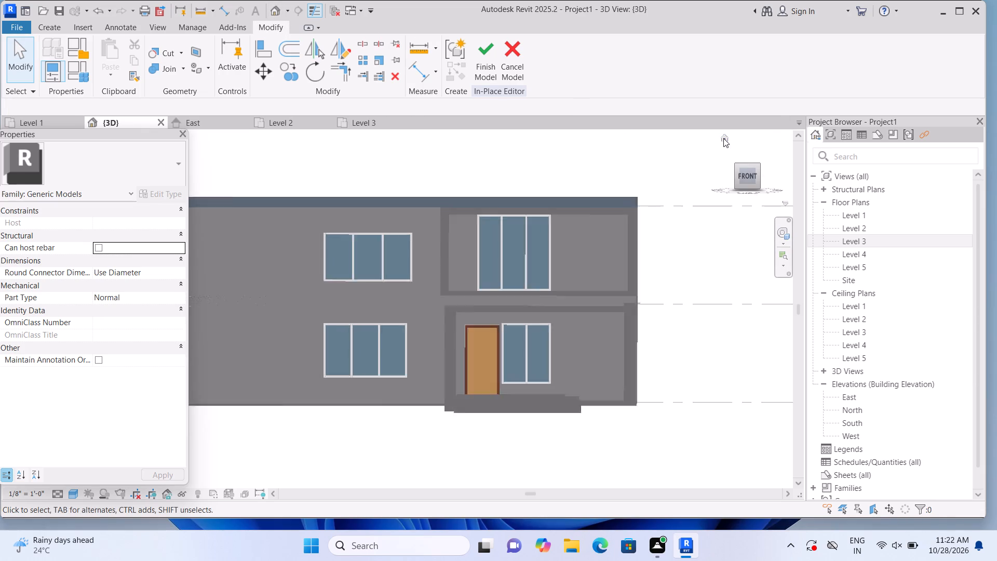
scroll(294, 351, up, 5)
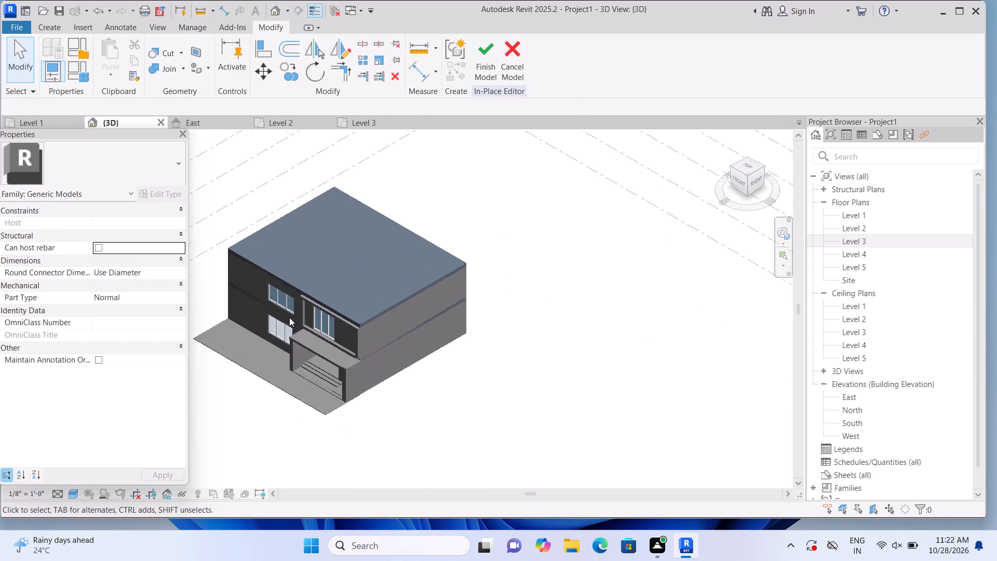
scroll(289, 317, up, 6)
scroll(348, 342, up, 1)
middle_drag(405, 335, 413, 332)
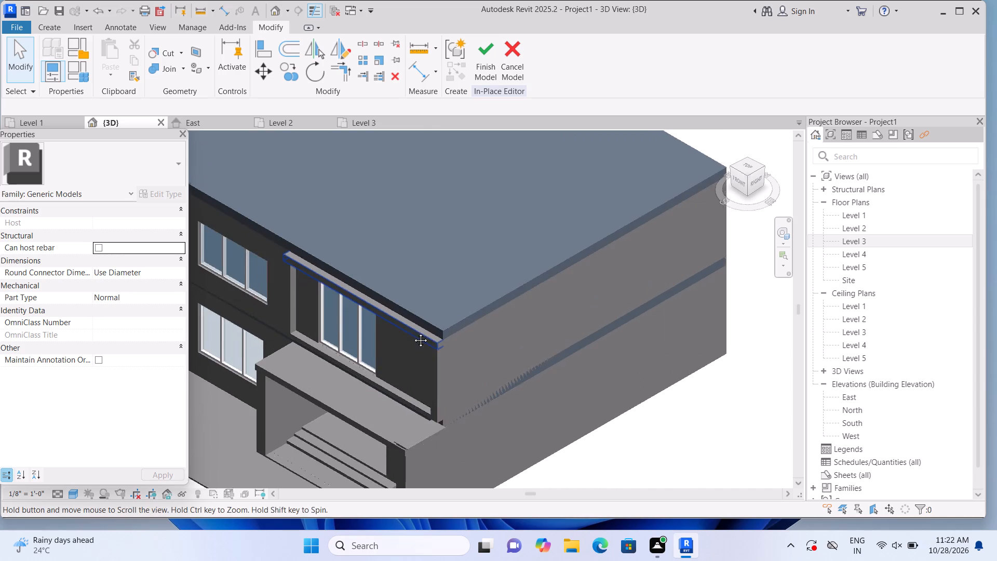
middle_drag(413, 332, 473, 297)
scroll(460, 306, up, 2)
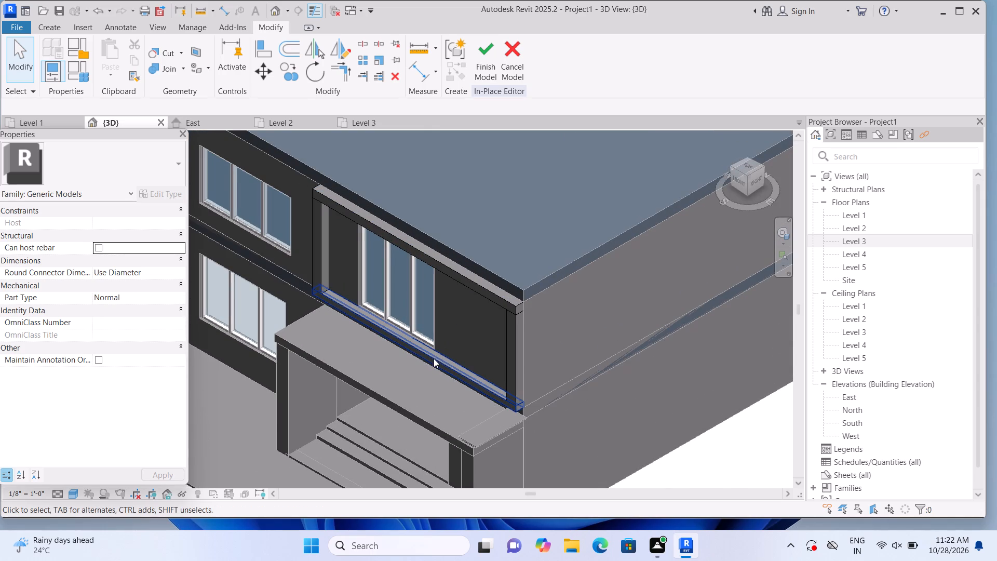
scroll(432, 355, up, 2)
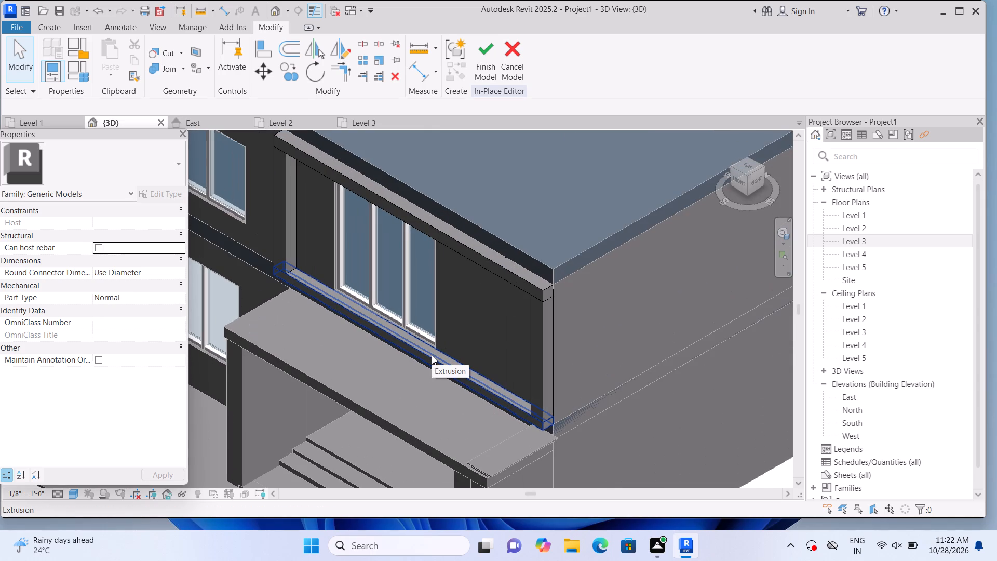
click(432, 355)
drag(403, 349, 383, 363)
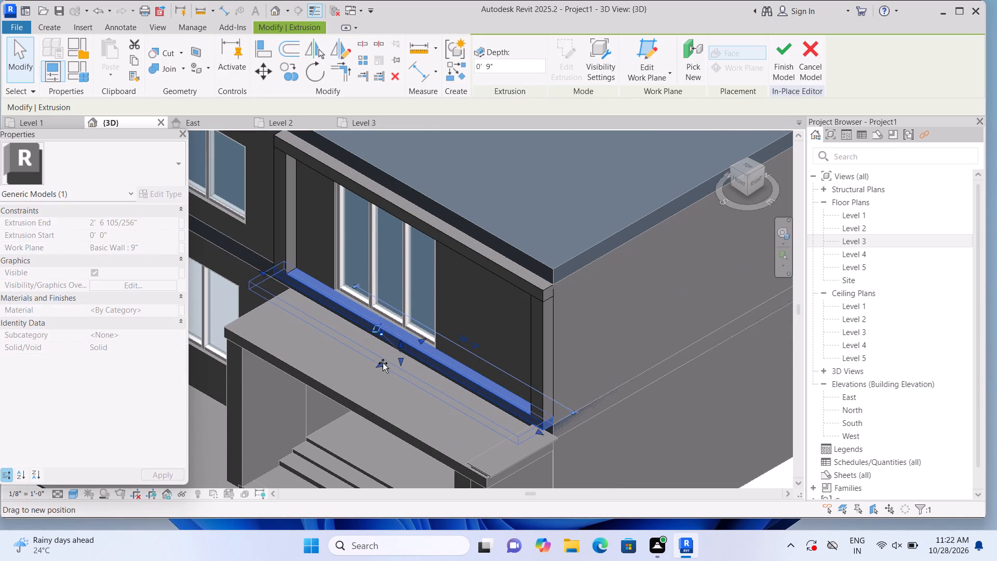
drag(383, 363, 371, 371)
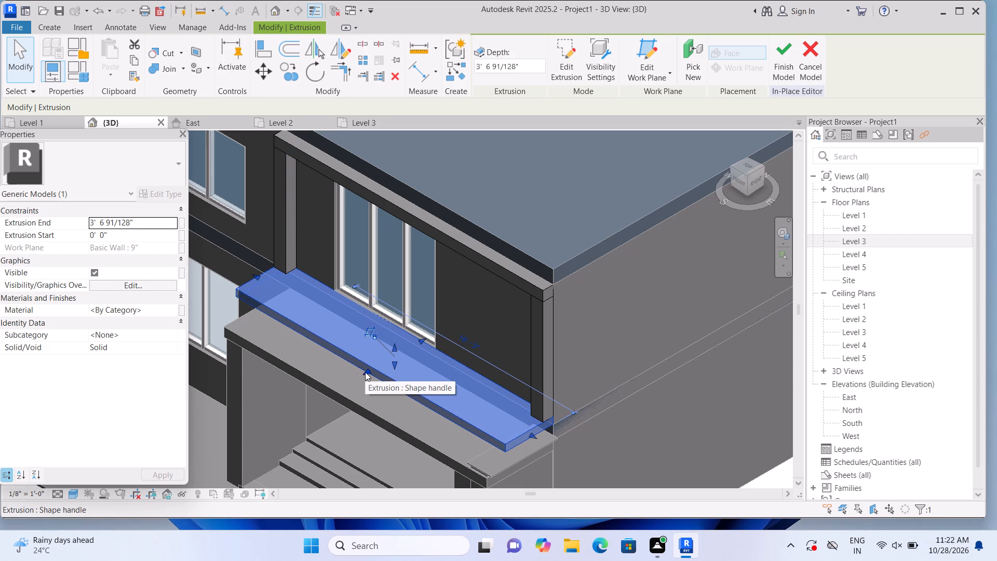
drag(365, 372, 378, 368)
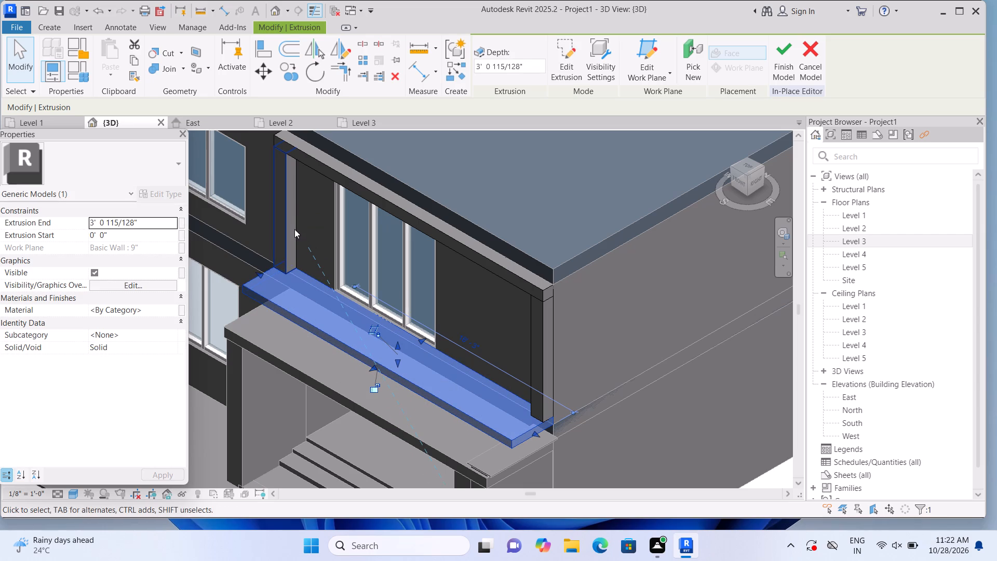
key(Escape)
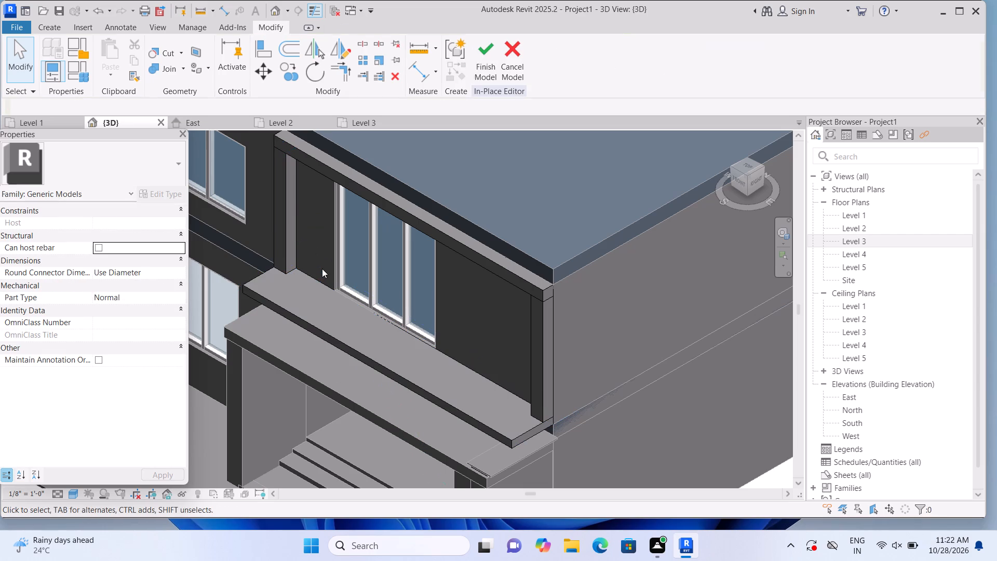
Extend the depth of the vertical band away from the house's side edge to match the lower band's front face.
click(291, 247)
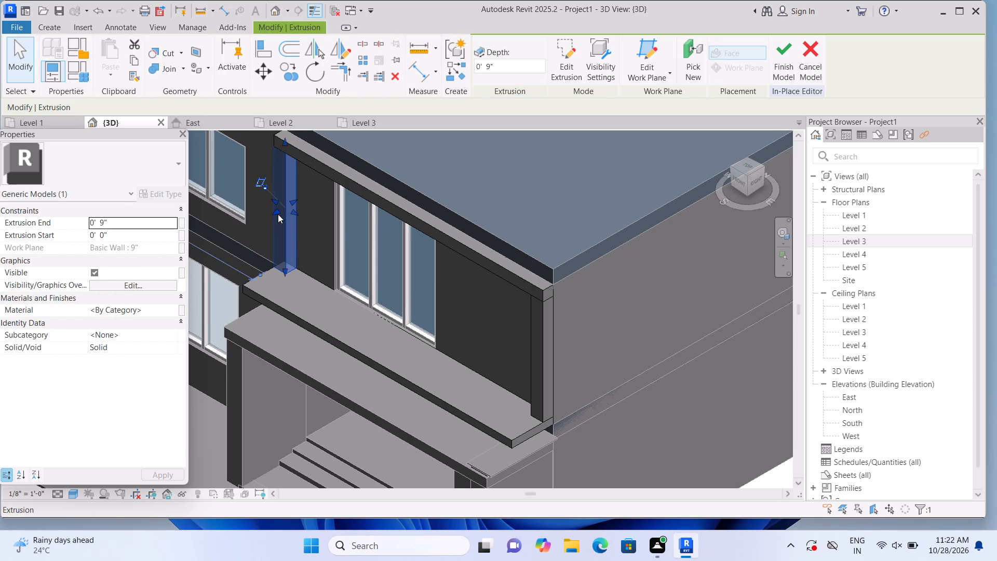
drag(277, 209, 254, 229)
key(Escape)
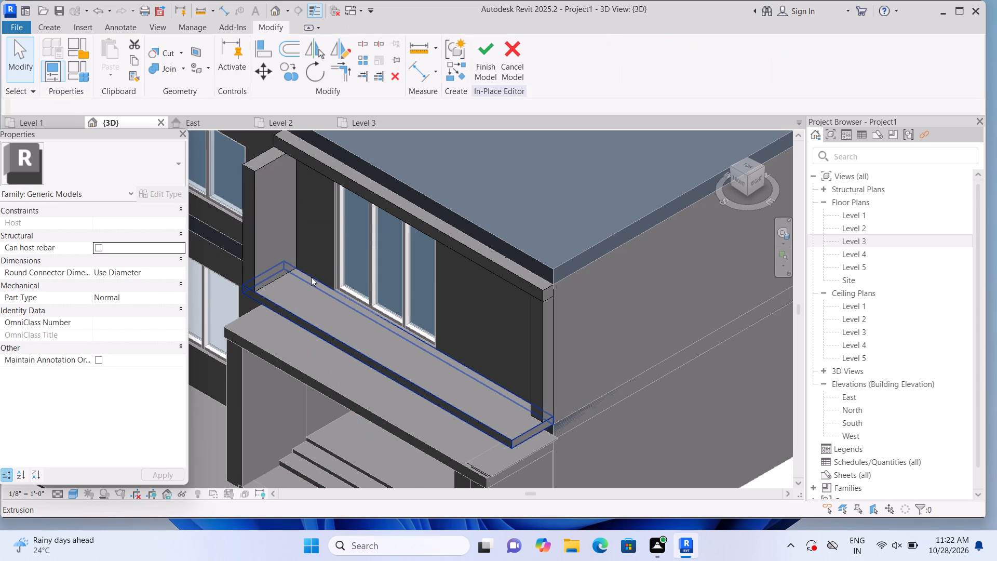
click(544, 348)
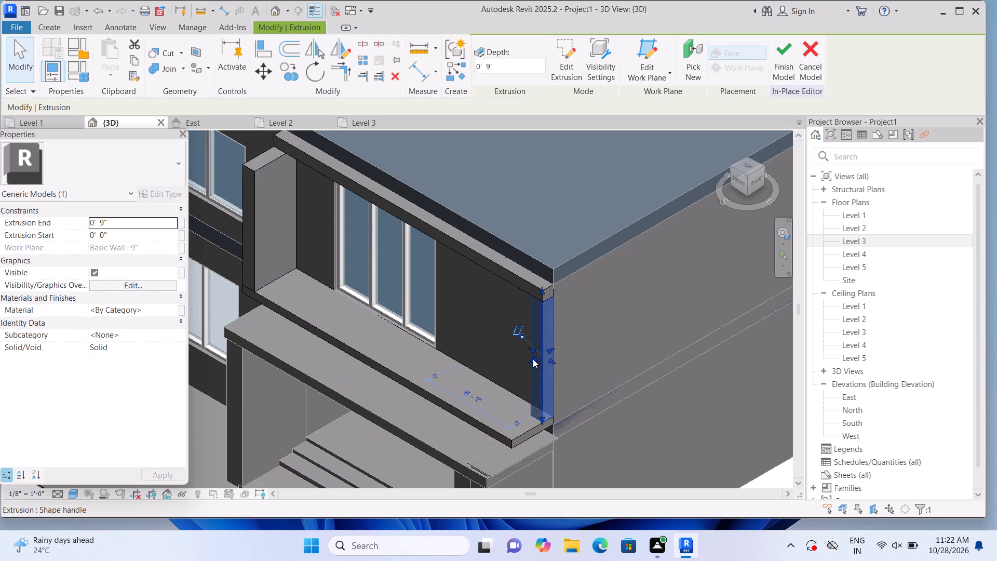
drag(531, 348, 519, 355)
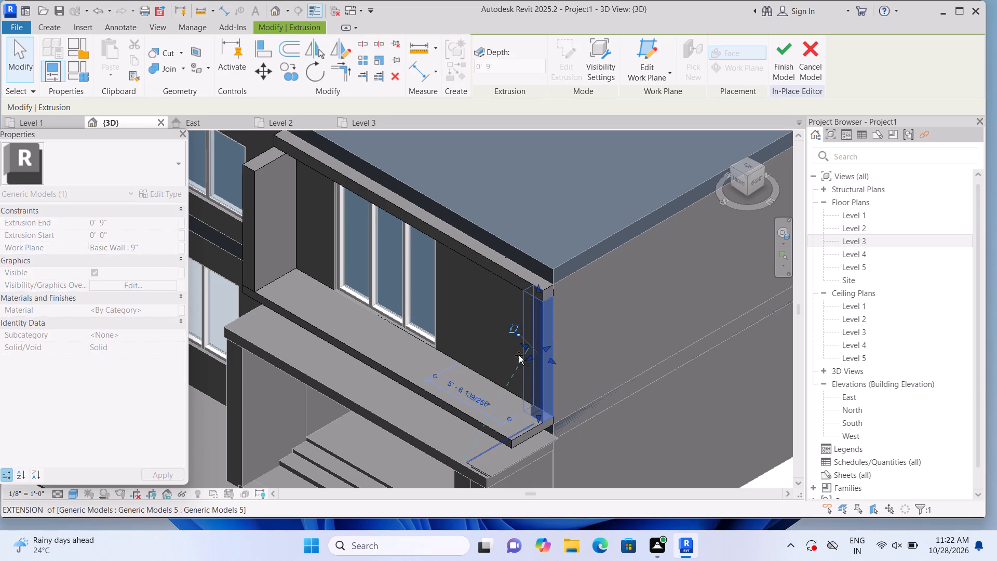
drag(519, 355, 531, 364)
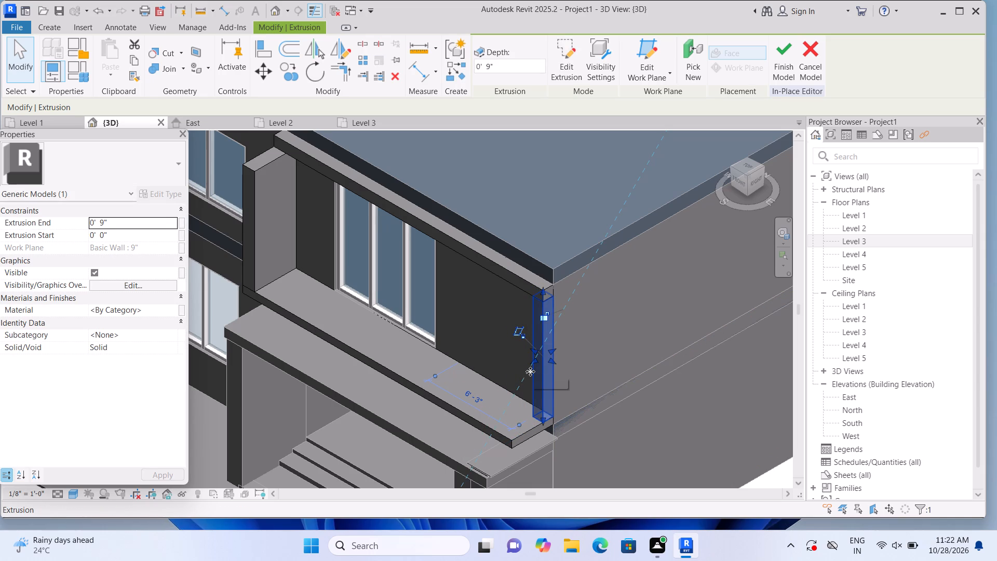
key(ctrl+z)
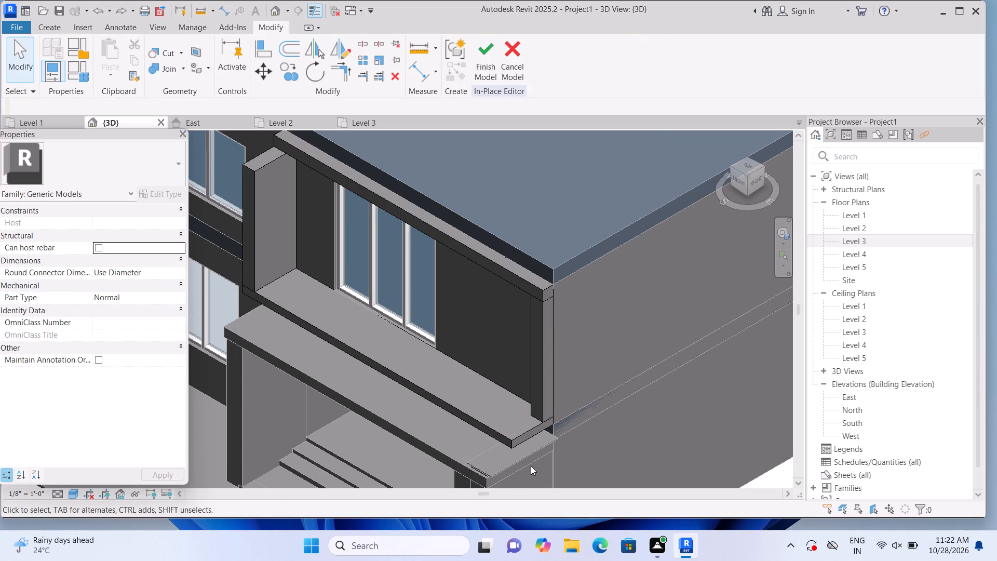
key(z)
Deepen the vertical band at the house's side edge to about 3'-1", flush with the lower band's front face.
click(548, 381)
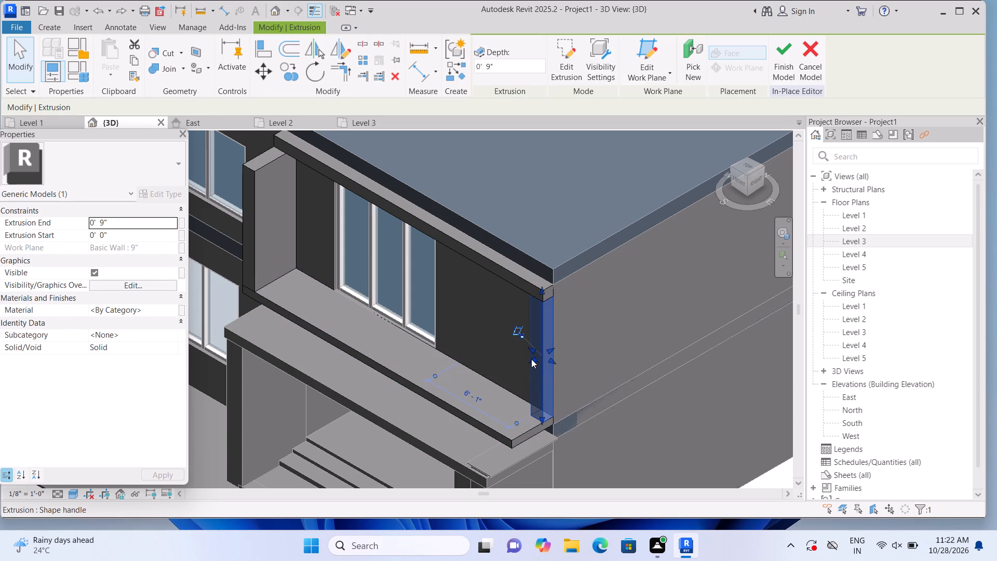
drag(531, 359, 508, 379)
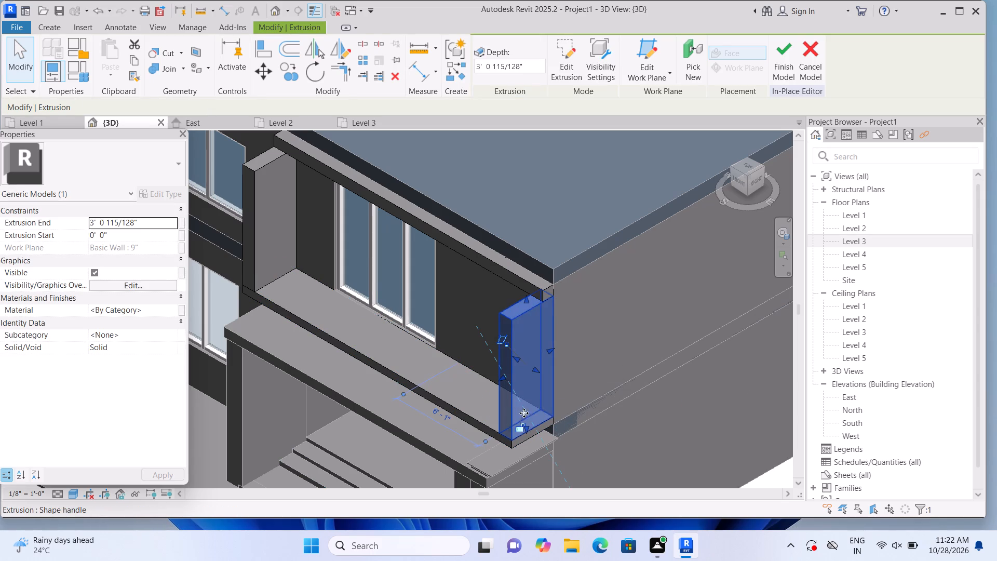
key(Escape)
scroll(521, 426, up, 1)
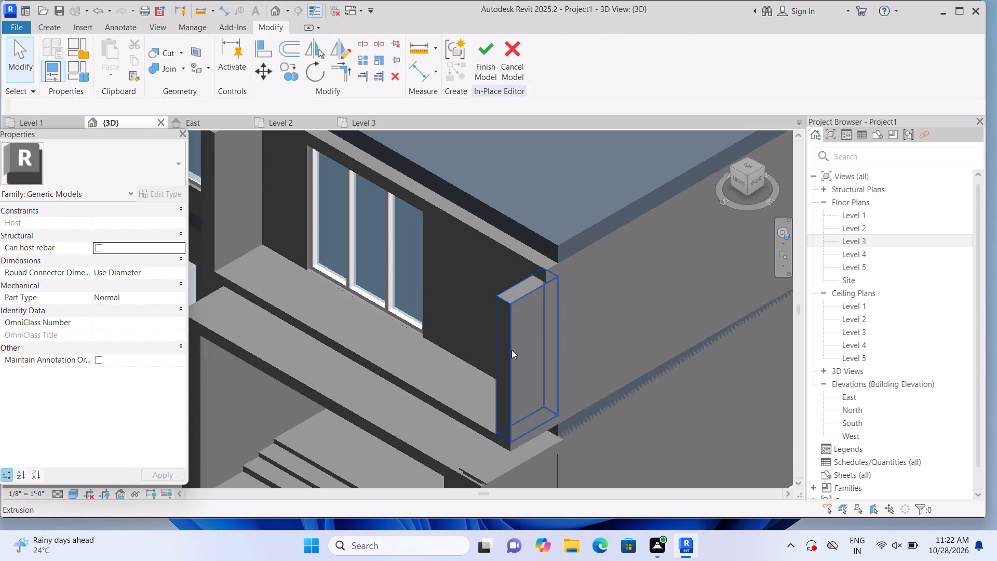
scroll(485, 264, down, 2)
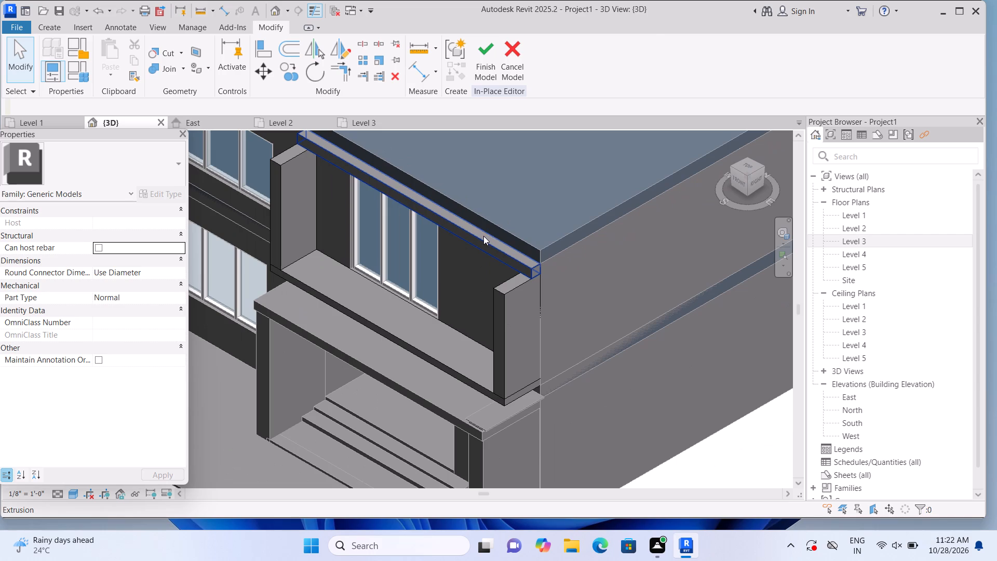
Deepen the surround's upper horizontal band to about 3'-1", flush with the fronts of the vertical bands.
click(483, 236)
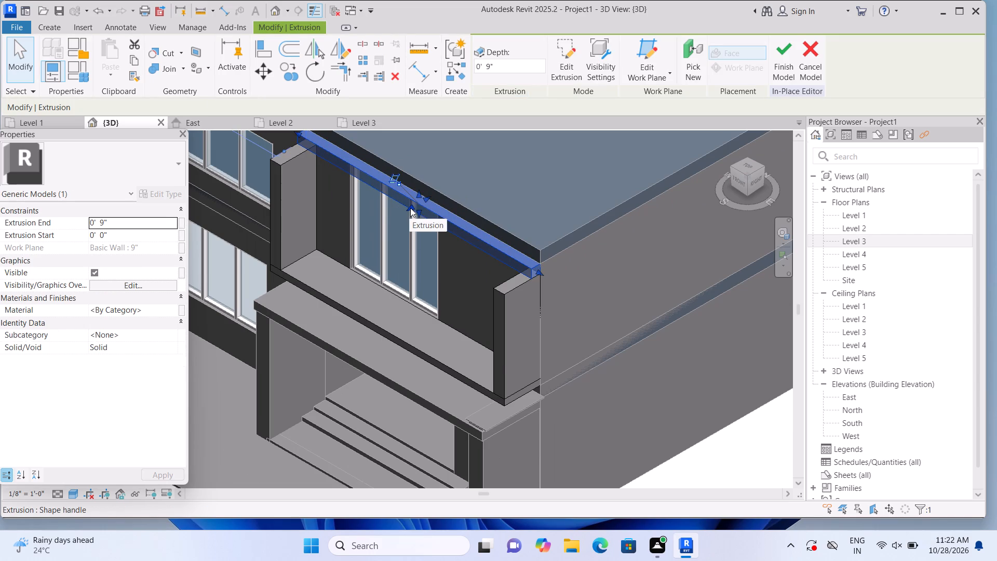
drag(410, 208, 386, 224)
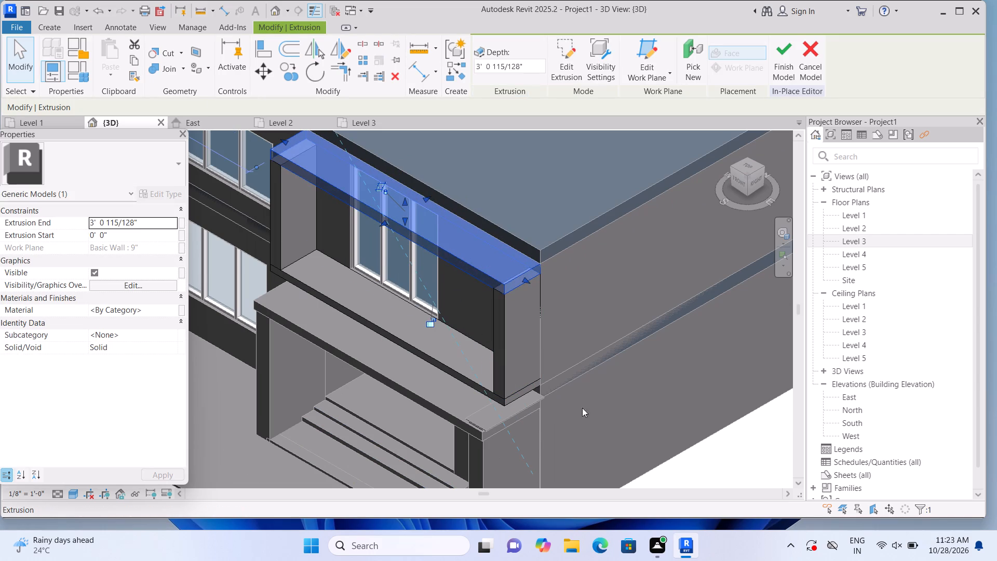
click(696, 466)
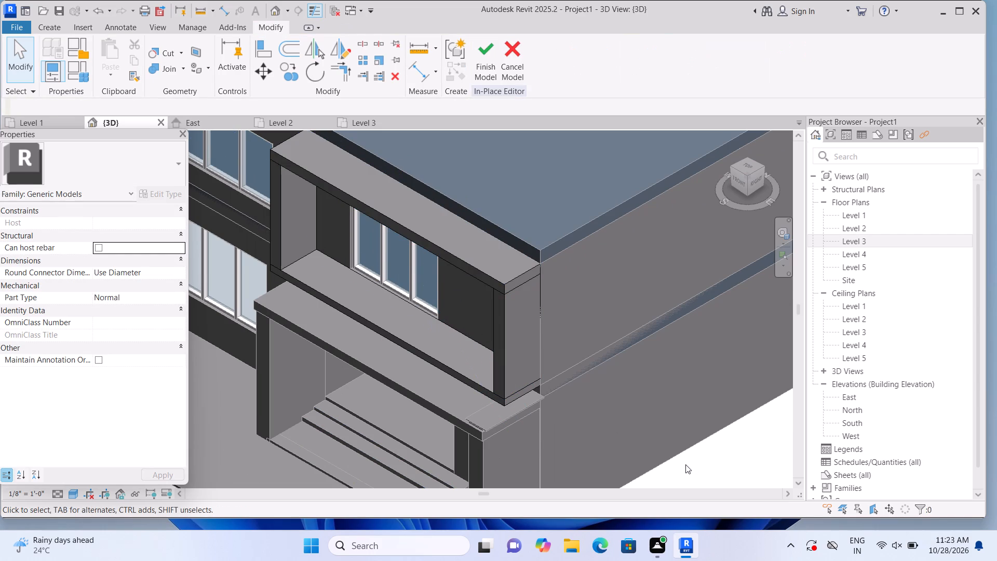
scroll(684, 464, down, 3)
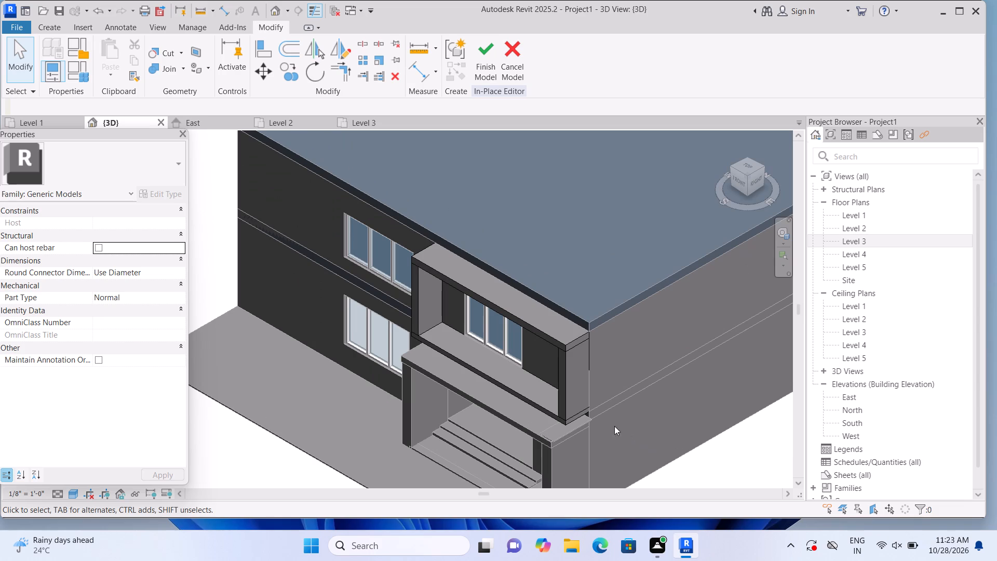
scroll(533, 393, up, 1)
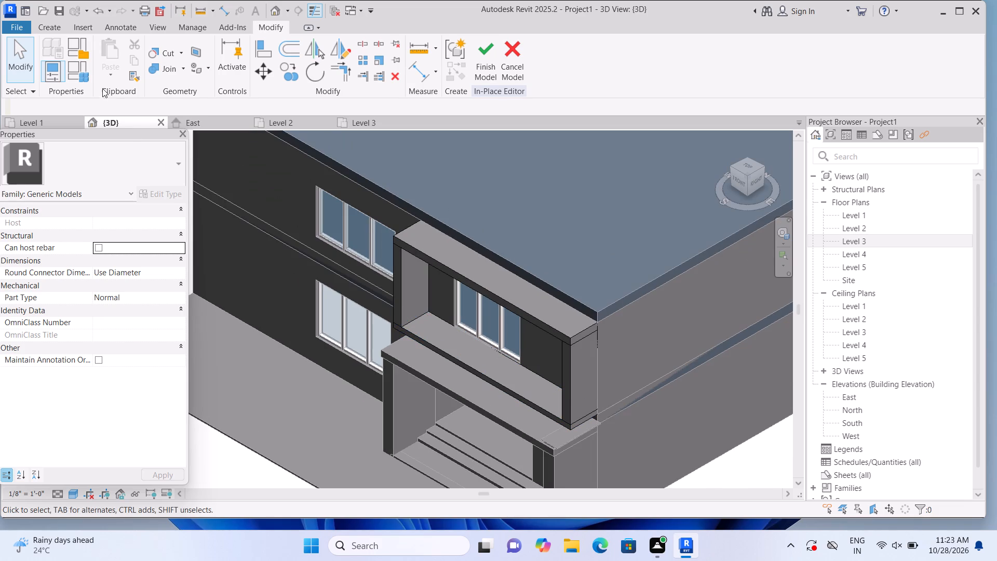
Join the upper band's geometry with both vertical bands, and the lower band's with the vertical band at the house's side edge.
click(182, 68)
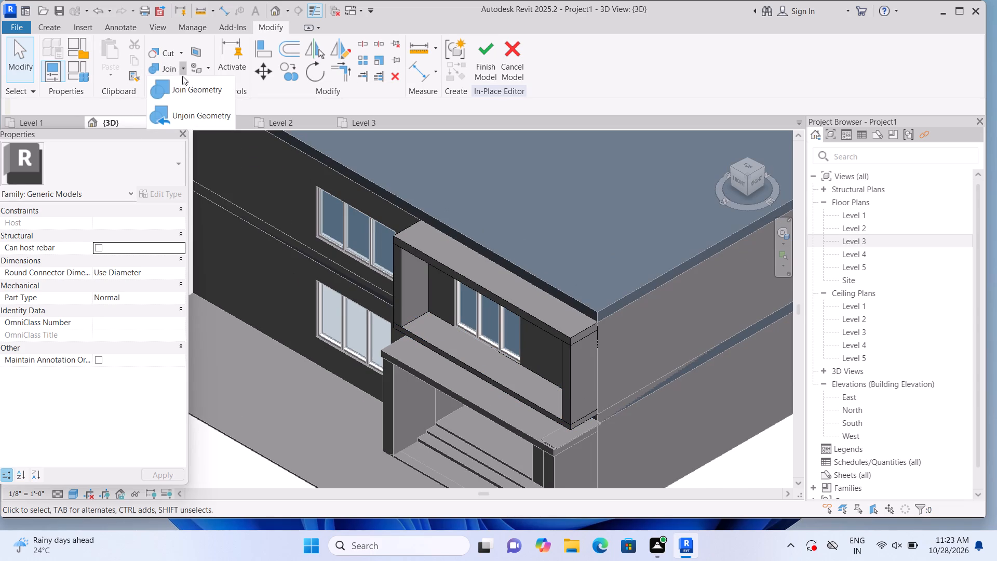
click(183, 89)
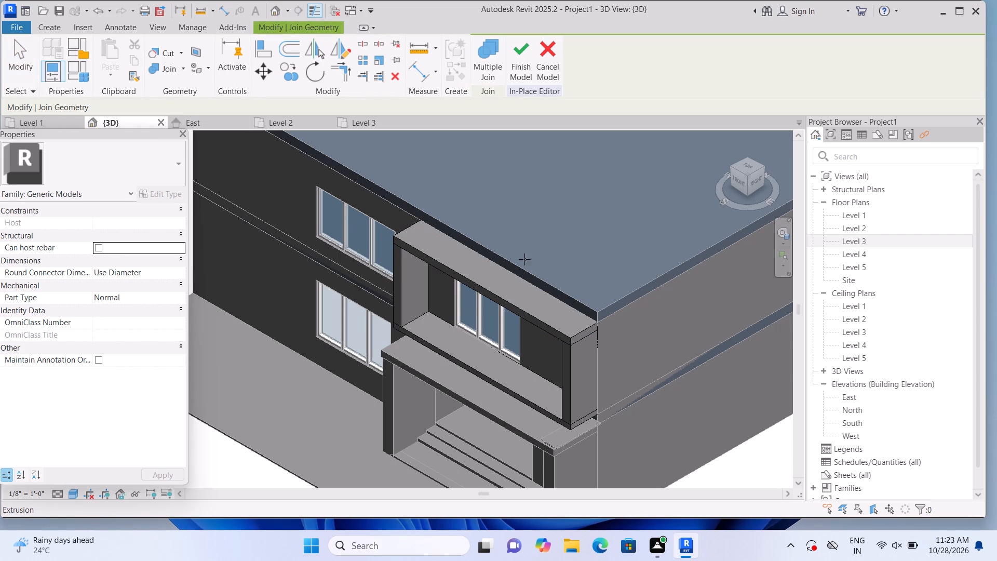
click(470, 283)
click(414, 295)
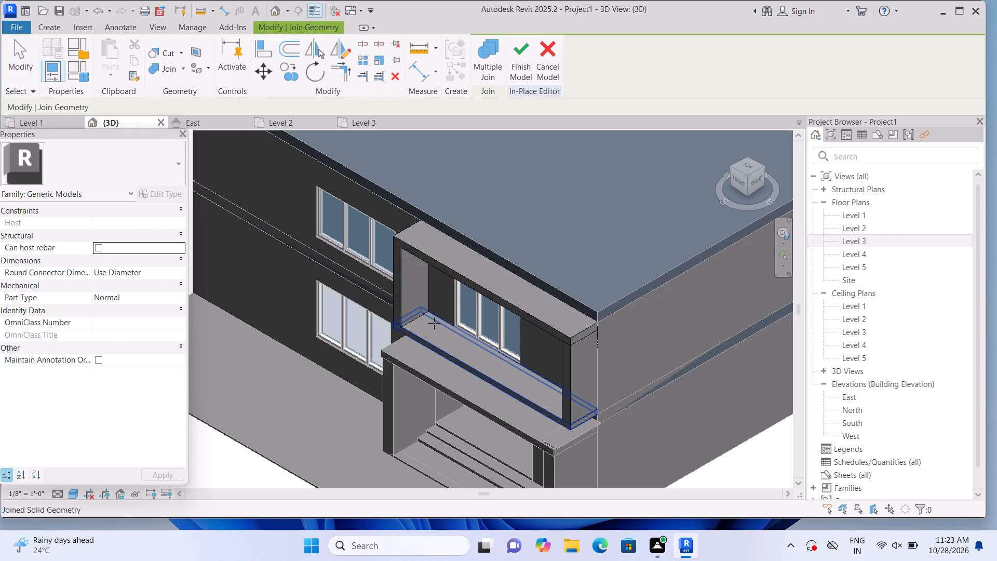
click(437, 347)
click(567, 373)
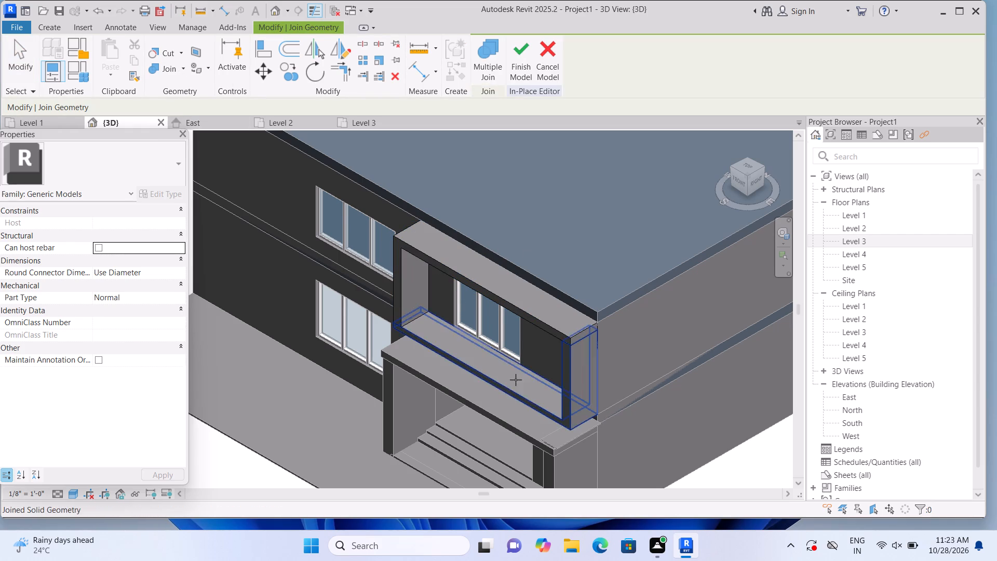
scroll(515, 353, up, 2)
click(559, 323)
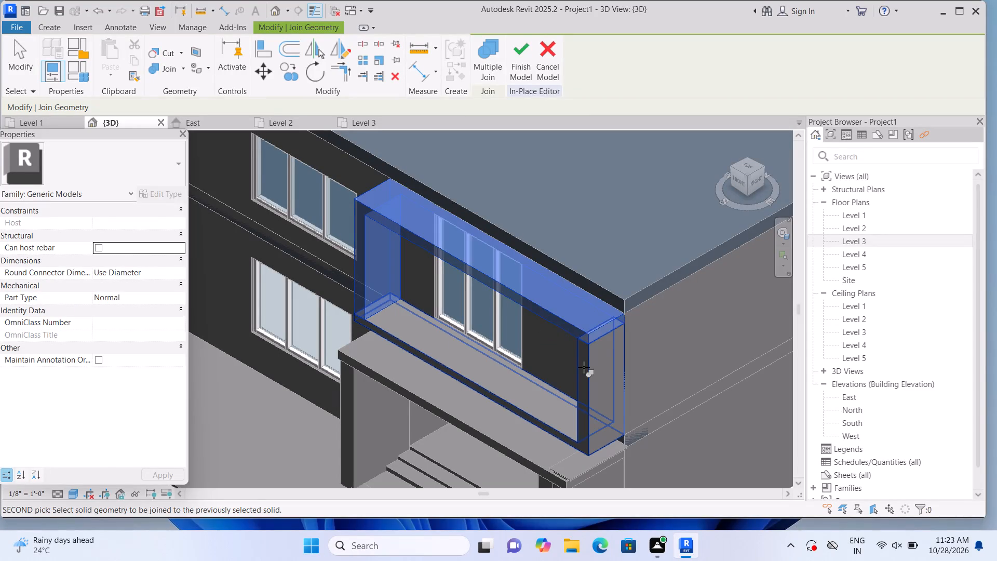
click(584, 367)
key(Escape)
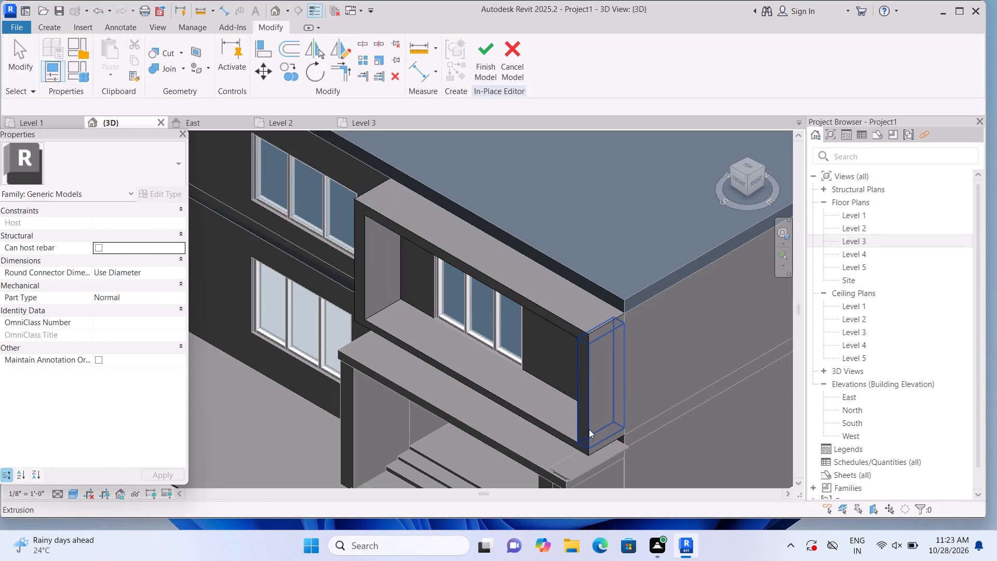
Open the Level 2 floor plan and finish the in-place window surround model.
scroll(627, 430, down, 4)
middle_drag(675, 459, 675, 457)
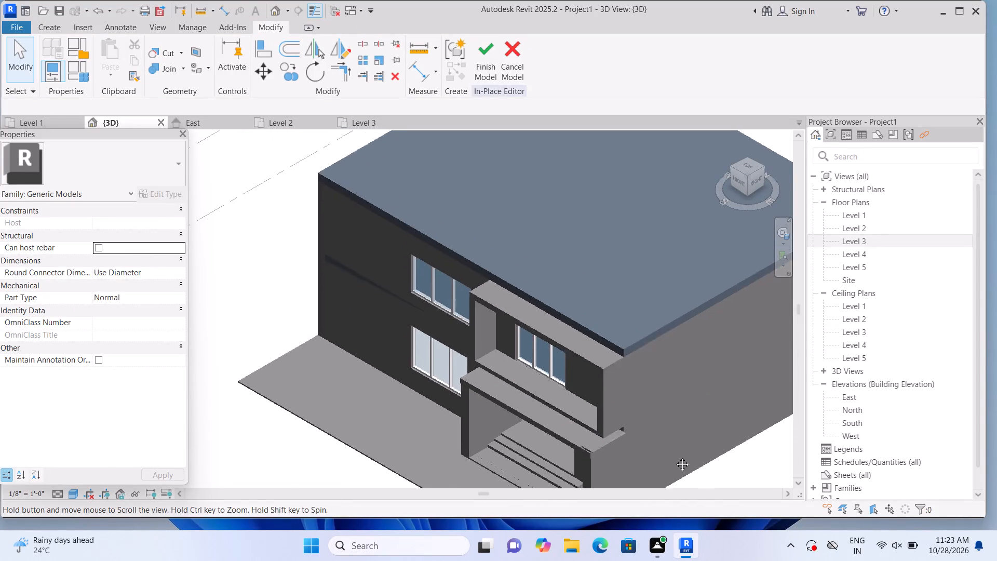
middle_drag(675, 457, 596, 392)
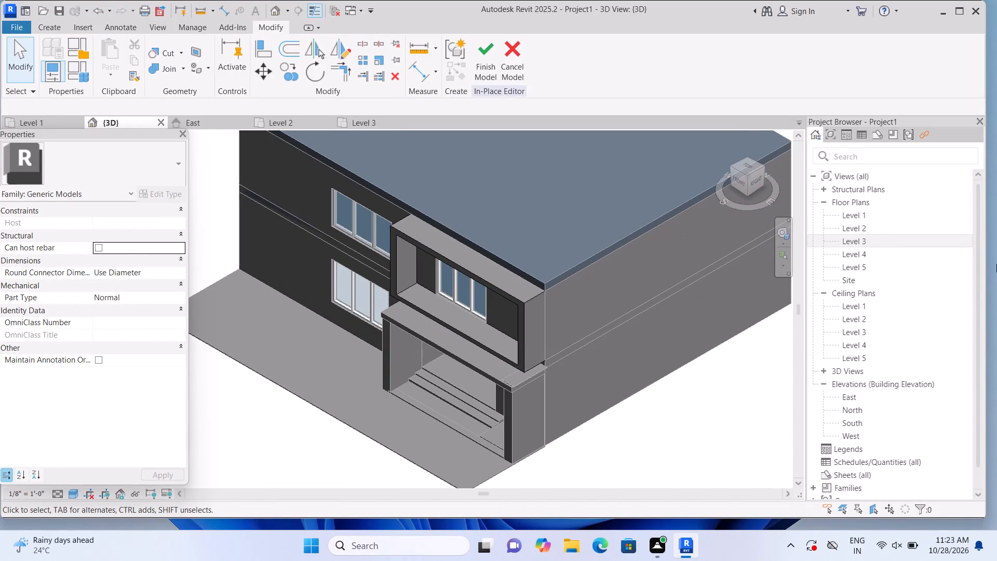
double_click(858, 228)
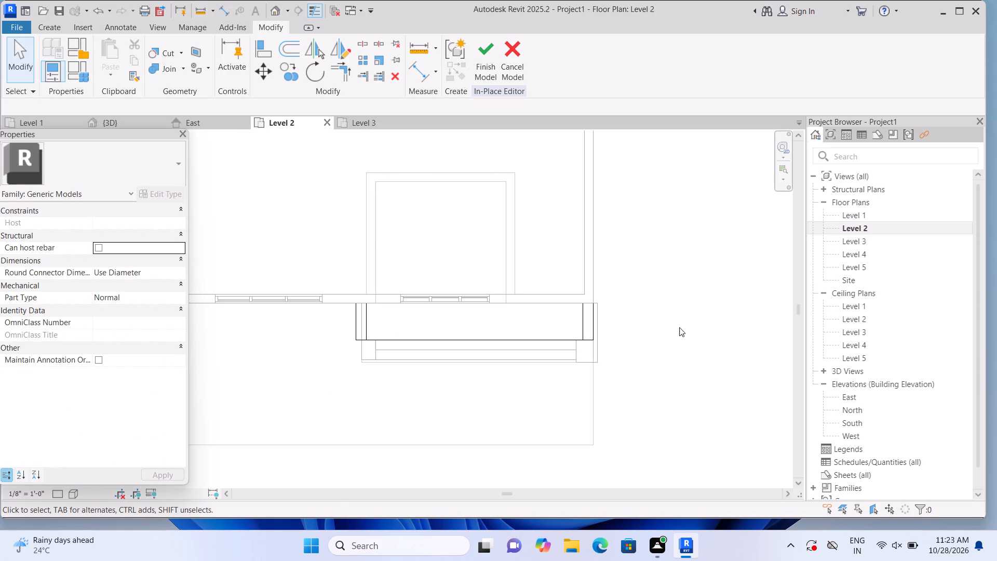
middle_drag(678, 331, 678, 351)
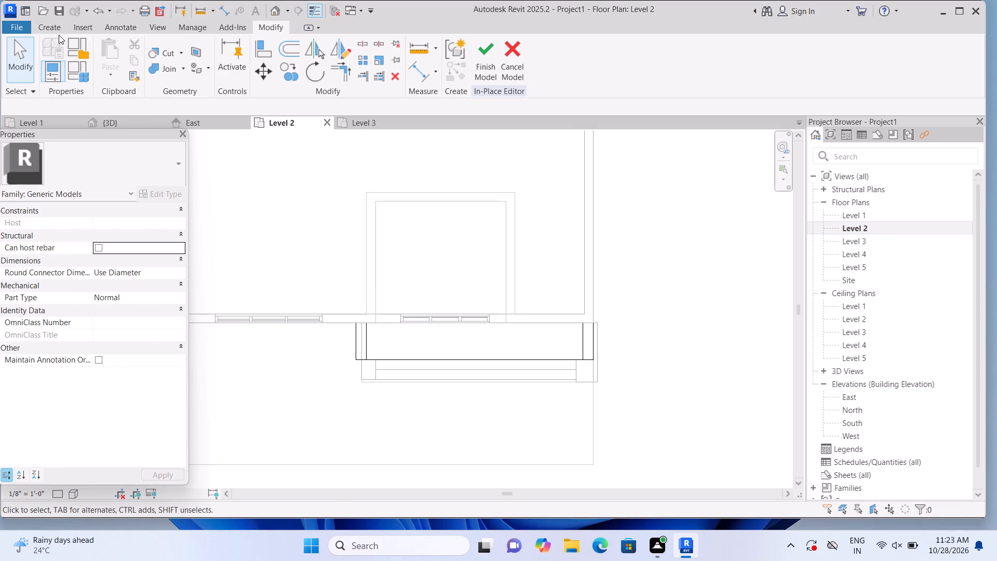
click(490, 70)
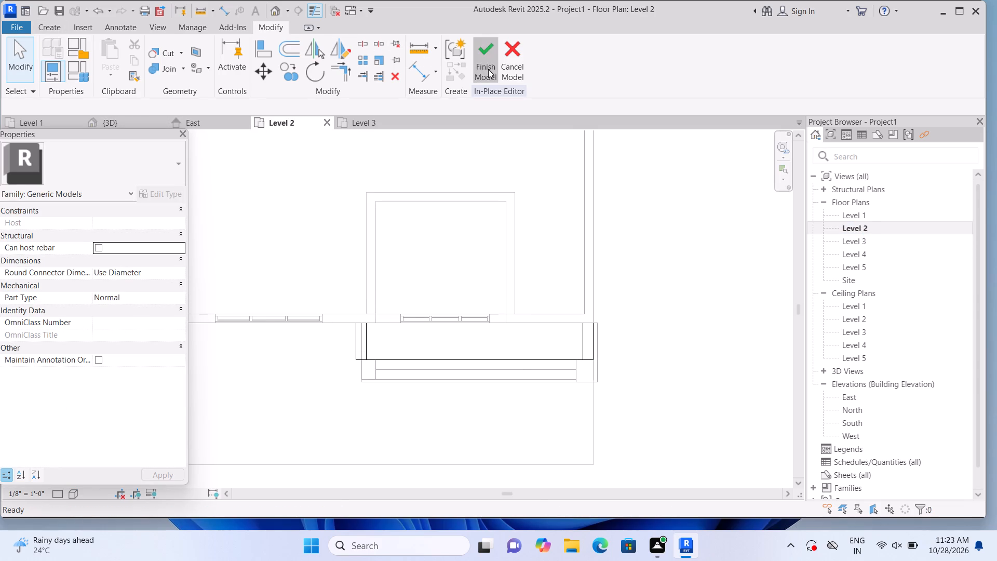
Draw a Curtain Wall 1 wall about 18'-2 1/2" long on Level 2, spanning the window surround just behind its front face.
click(49, 30)
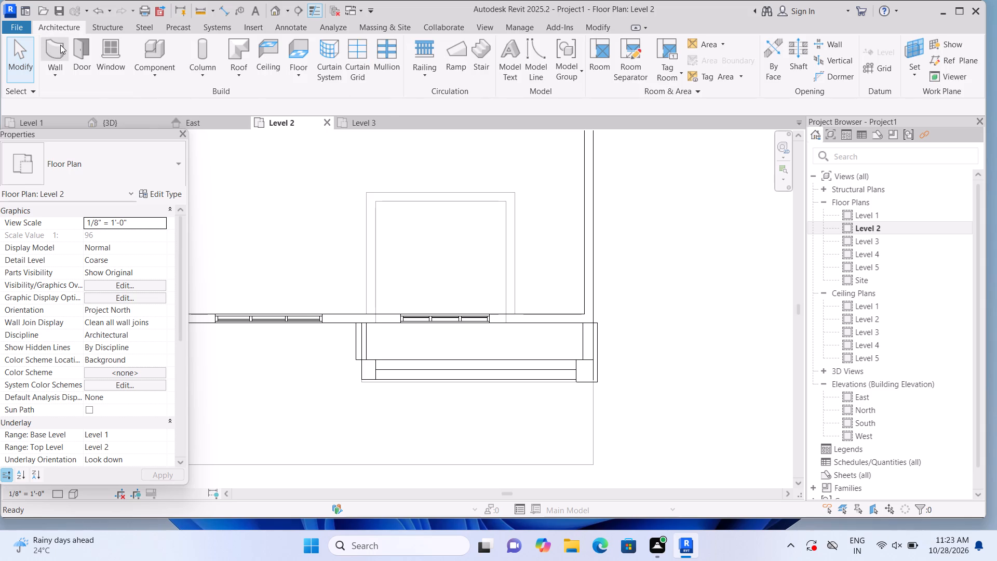
click(60, 46)
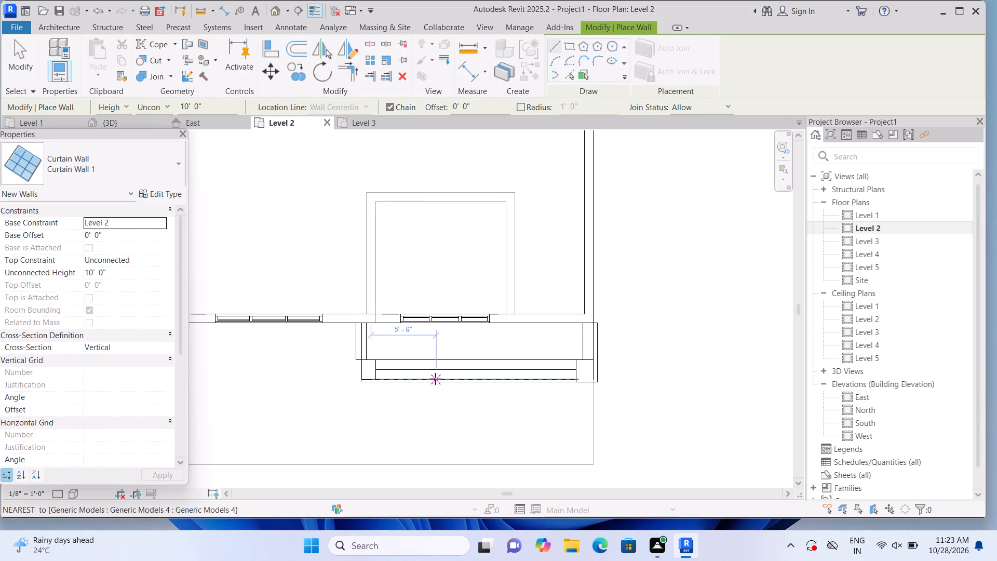
scroll(435, 379, up, 1)
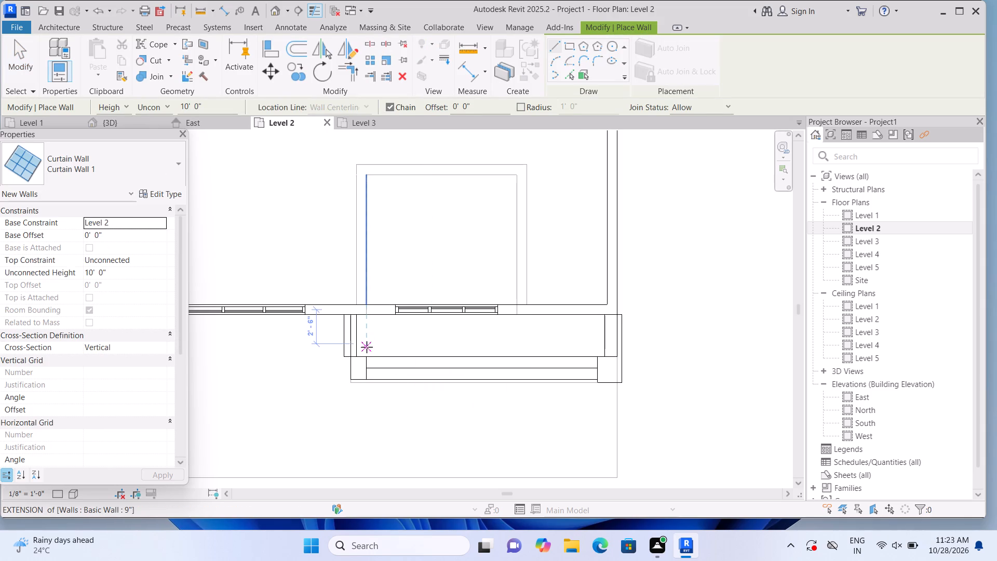
click(360, 349)
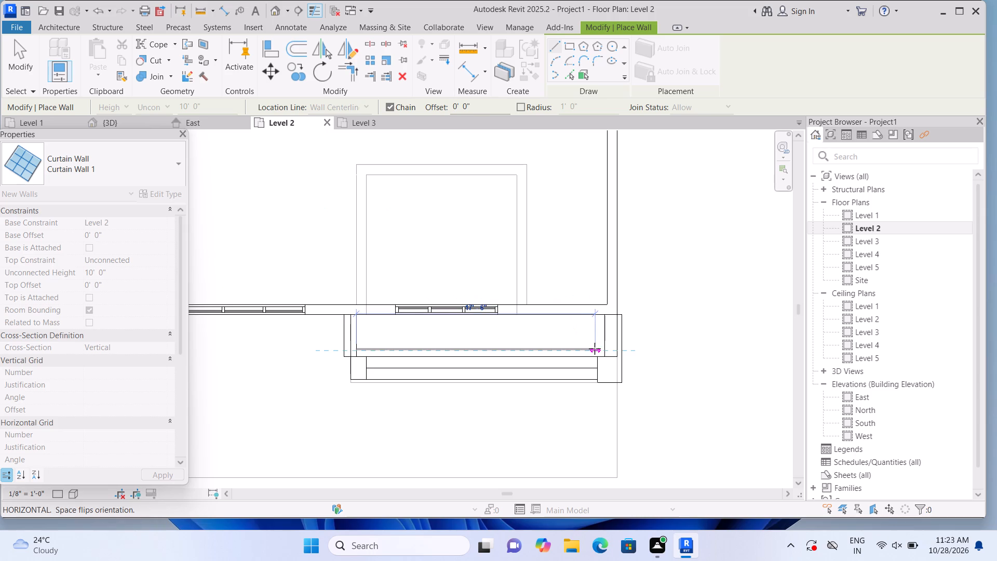
scroll(604, 349, up, 5)
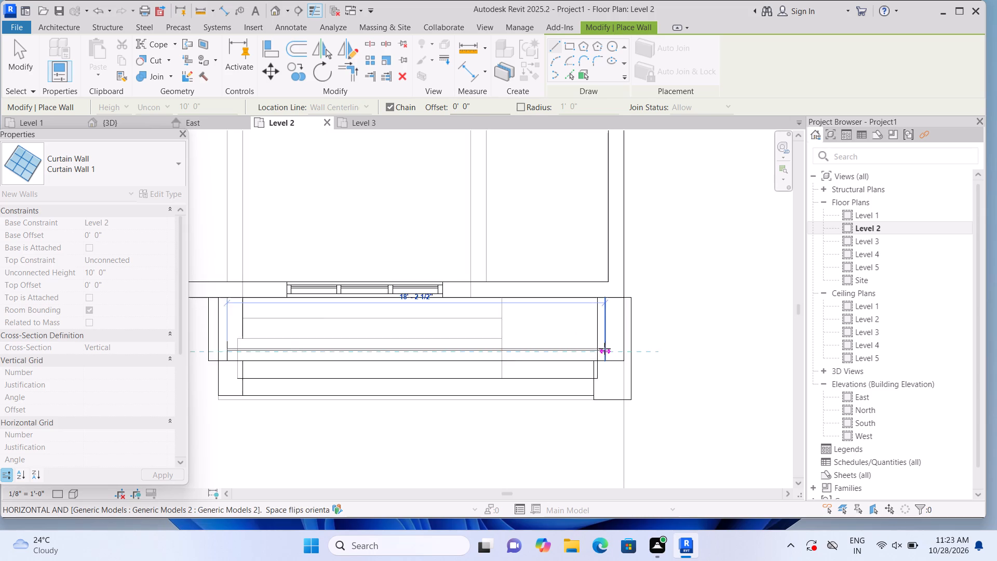
scroll(604, 349, up, 4)
click(608, 353)
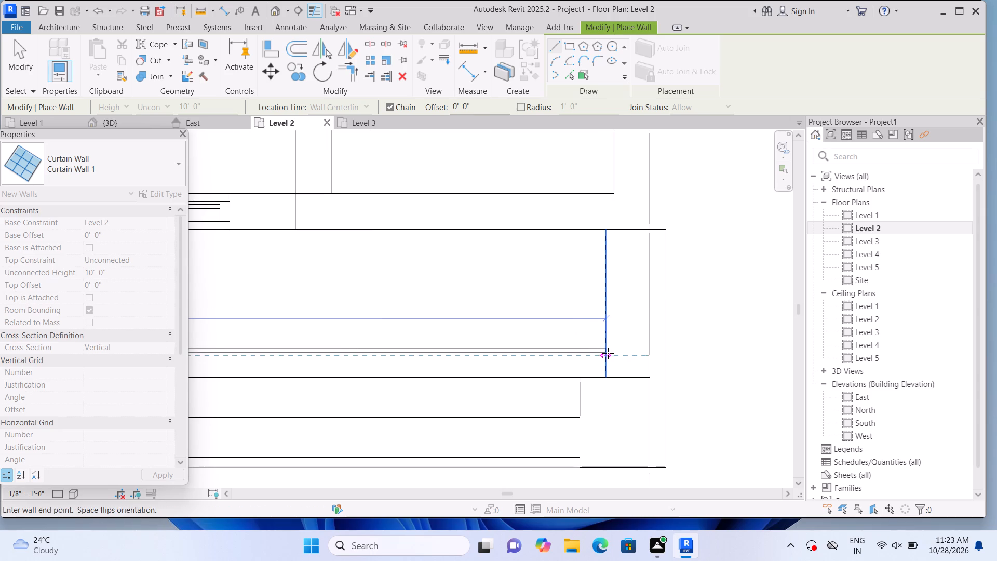
key(Escape)
scroll(606, 353, down, 5)
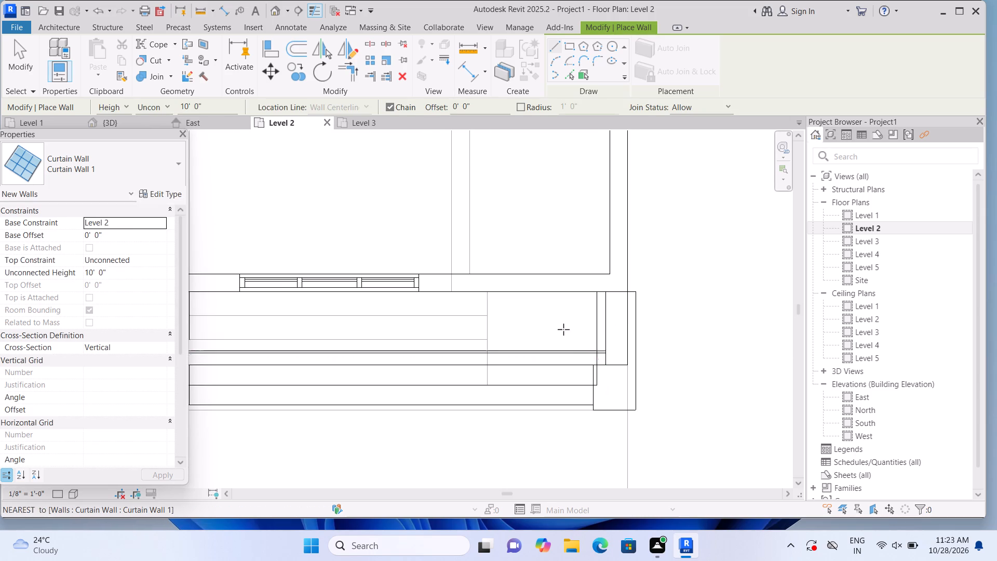
scroll(512, 315, down, 2)
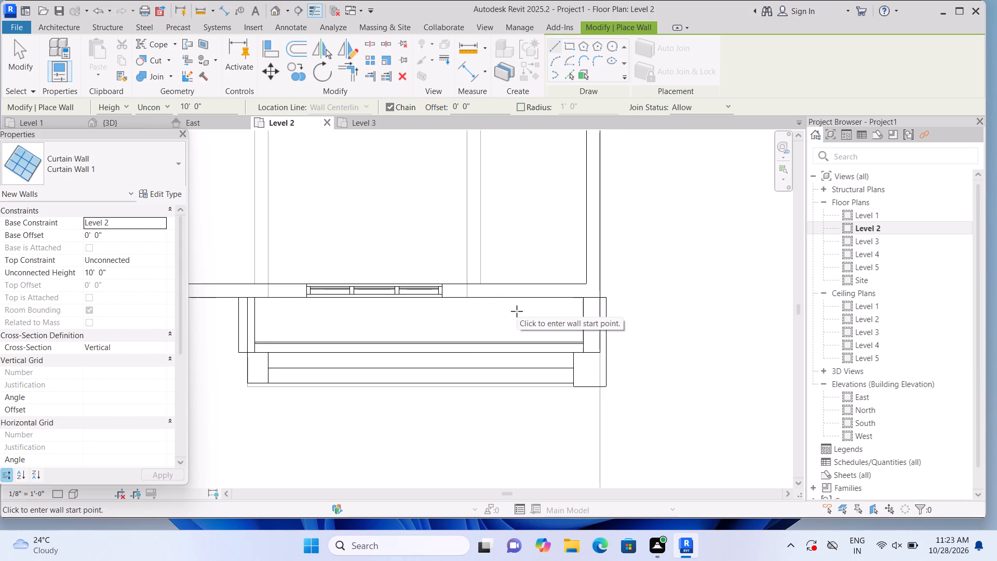
In the 3D view, raise the new curtain wall's base to about 1'-6" above Level 2, onto the surround's lower band.
click(273, 13)
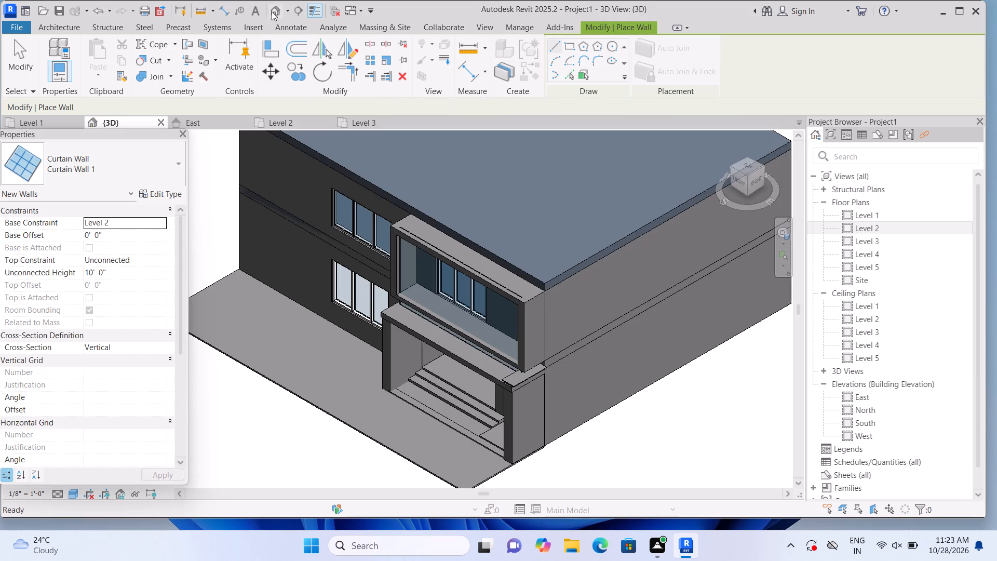
scroll(406, 397, up, 3)
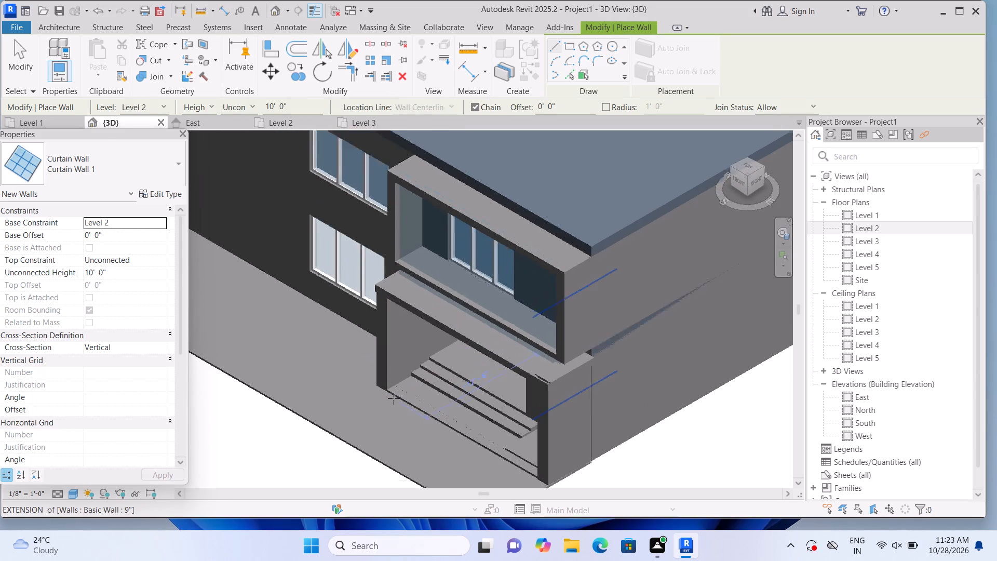
key(Escape)
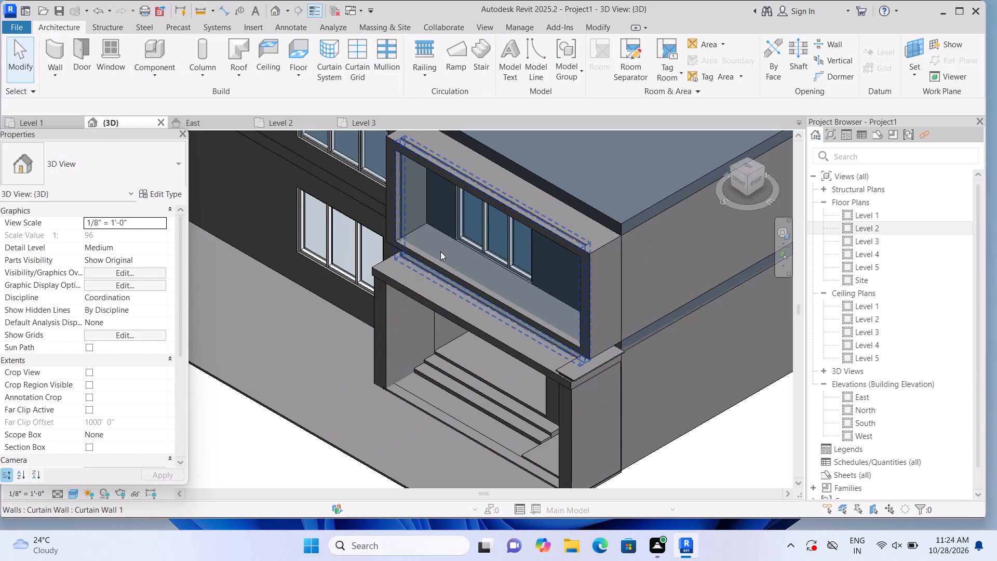
click(440, 251)
drag(493, 313, 502, 291)
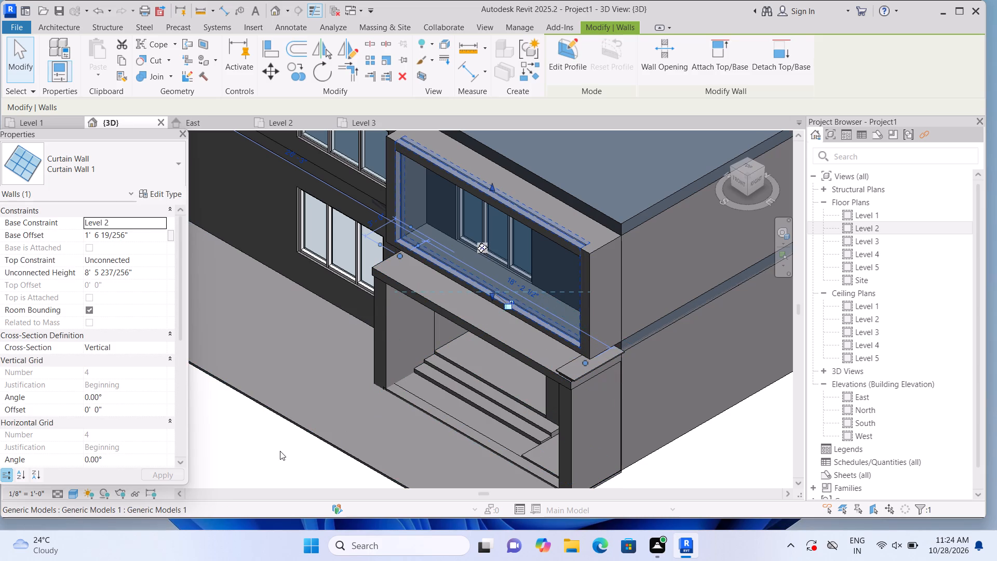
click(279, 451)
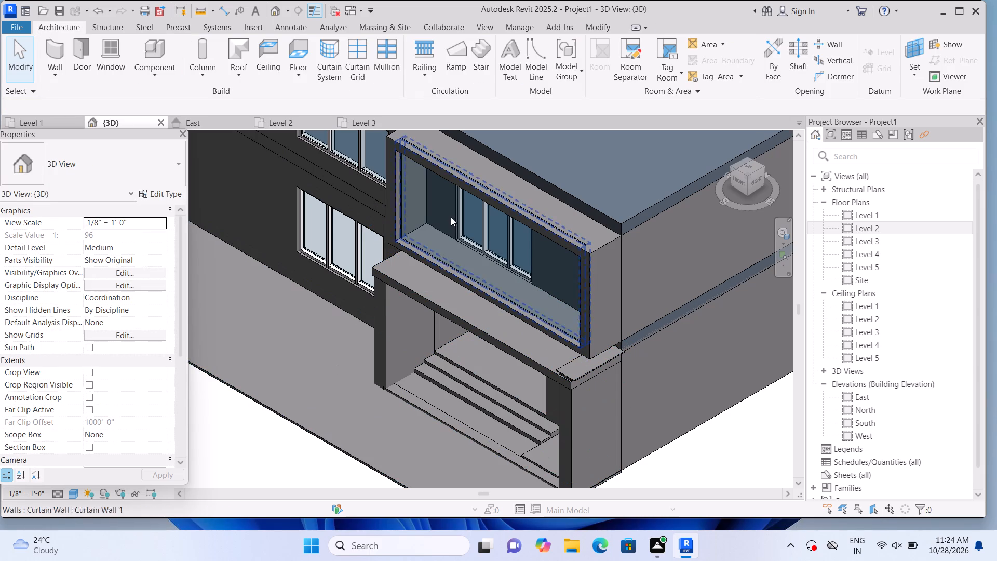
Lower the curtain wall's top so it forms a low glass balustrade across the bottom of the window surround.
click(448, 228)
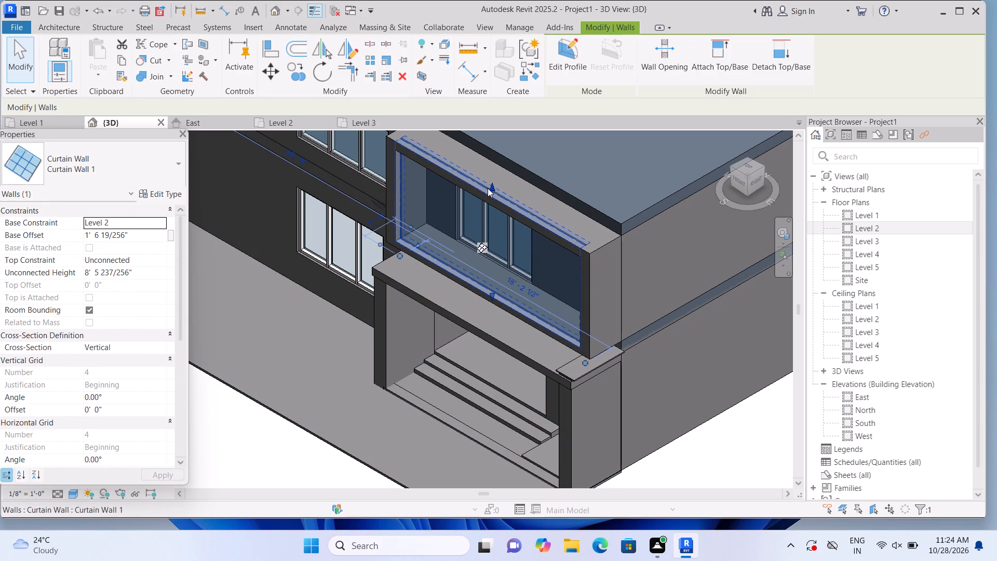
drag(491, 187, 482, 250)
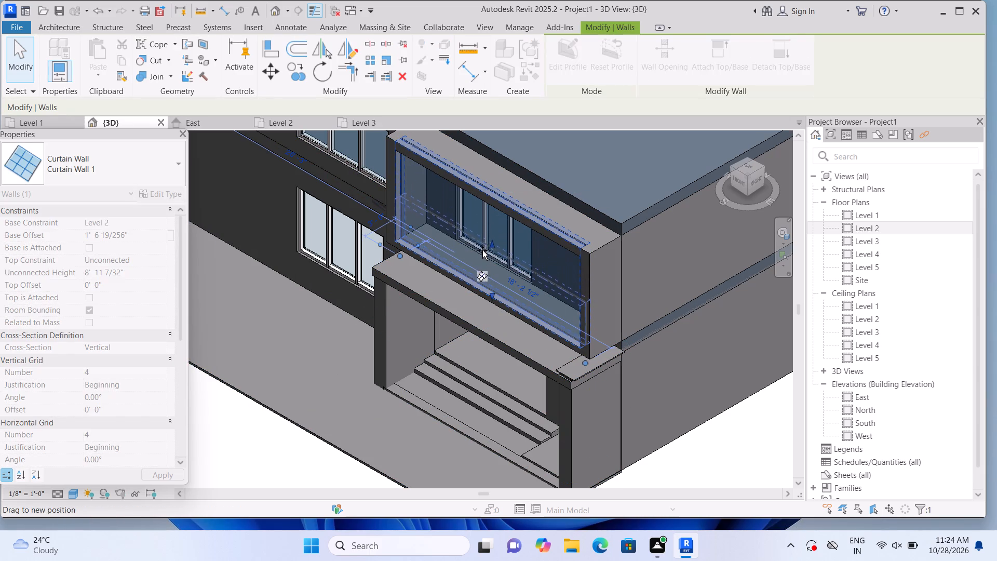
drag(482, 250, 481, 253)
click(270, 462)
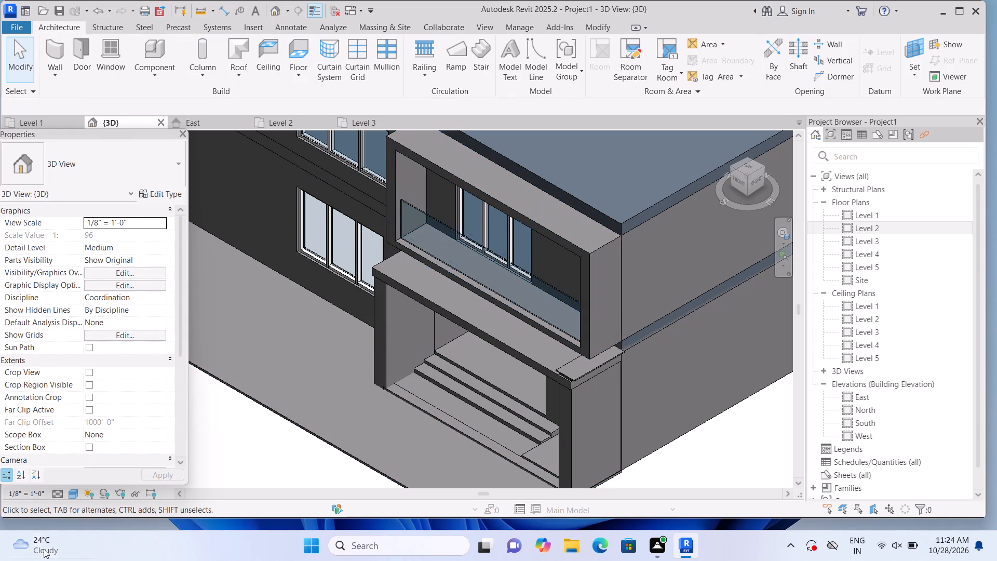
Place 2.5" x 5" rectangular mullions along the top, bottom and both side edges of the glass balustrade.
click(376, 60)
click(460, 235)
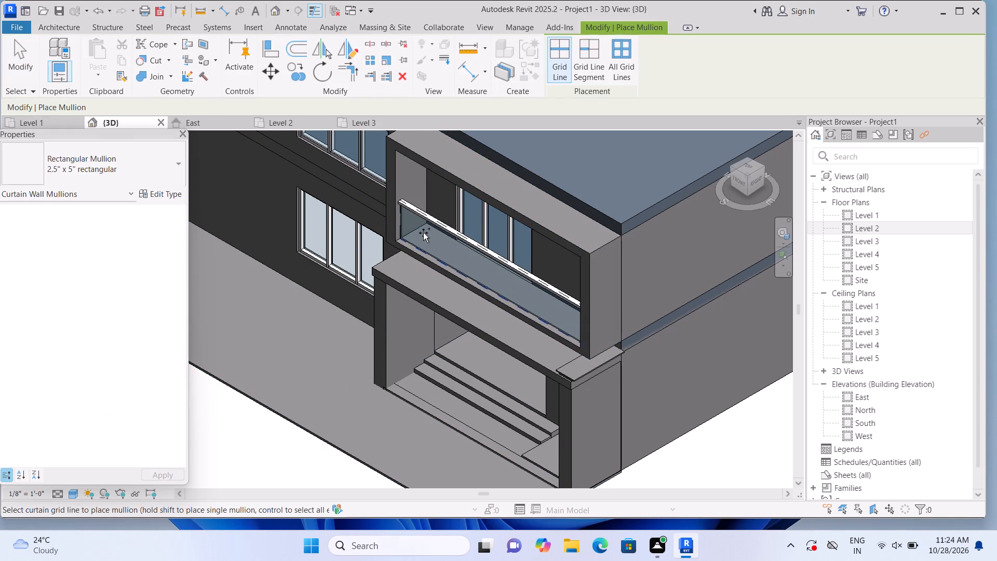
click(405, 226)
click(423, 252)
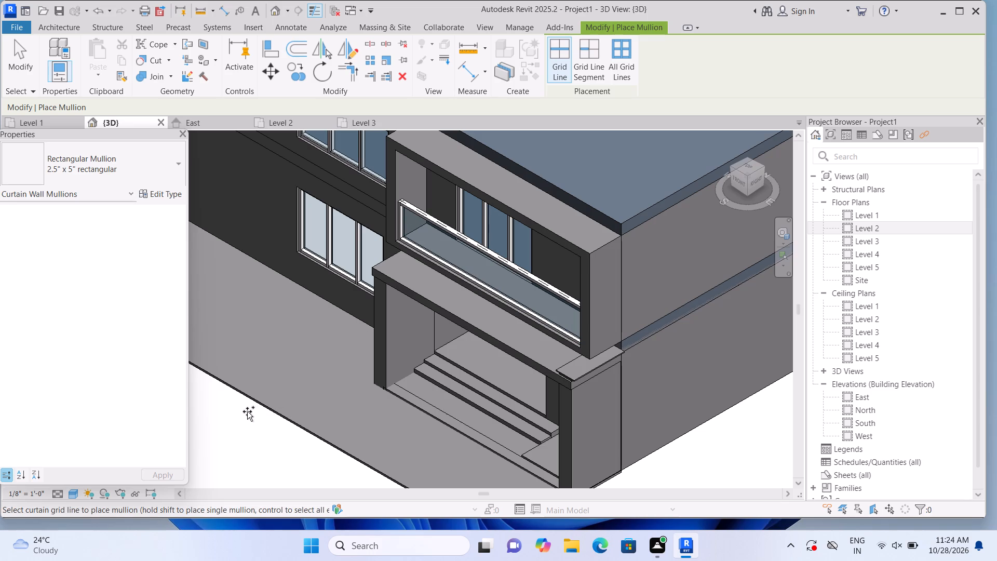
shift+middle_drag(247, 411, 352, 418)
middle_drag(346, 396, 70, 263)
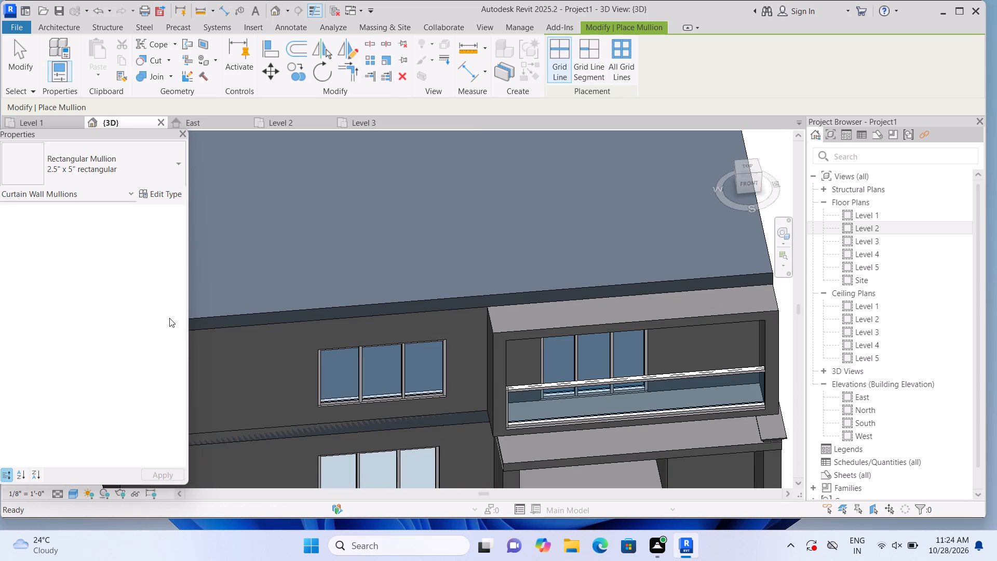
click(759, 384)
scroll(759, 384, down, 4)
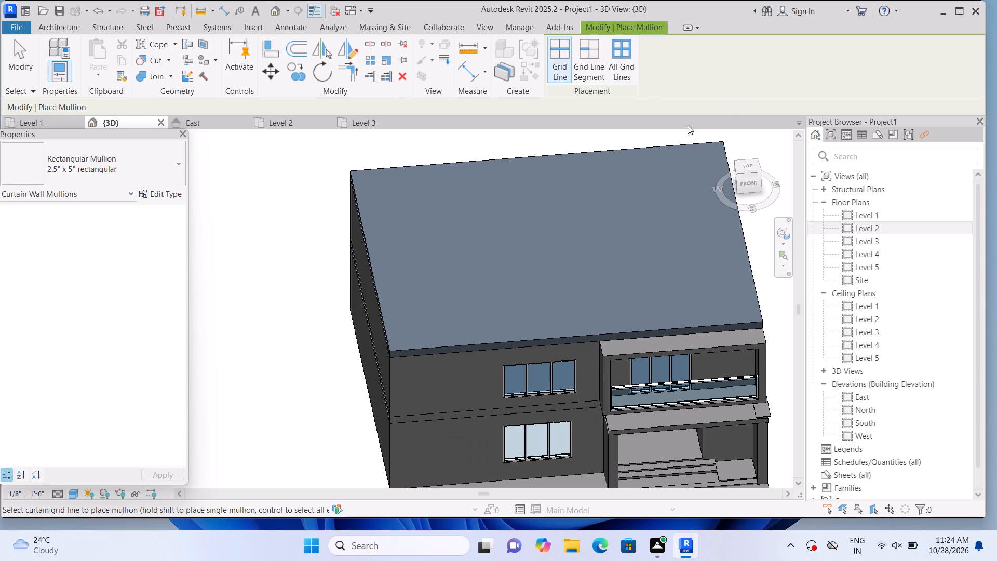
key(Escape)
Examine the house from the front, side and above, checking the balustrade, window surround and roof edge.
click(723, 138)
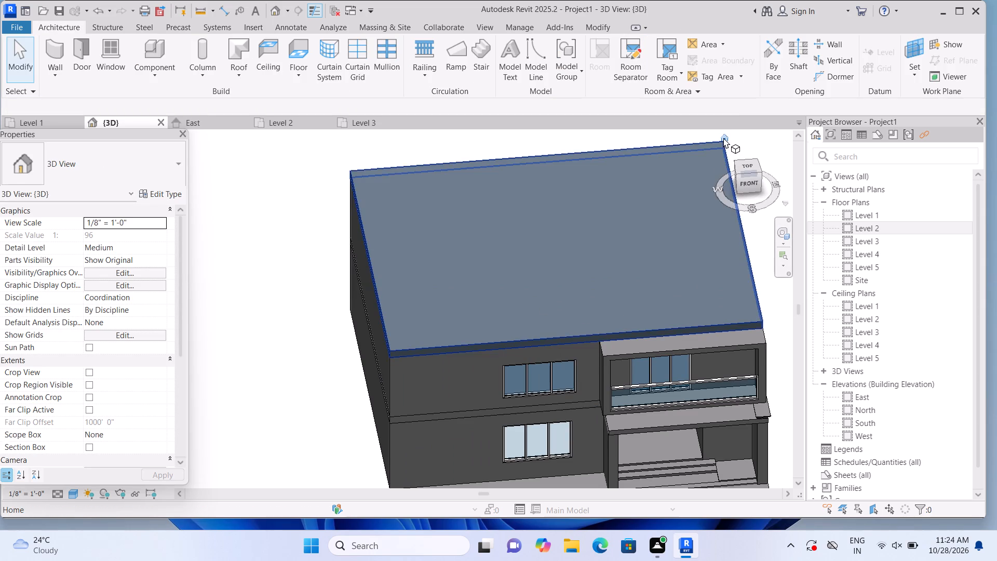
scroll(208, 382, up, 4)
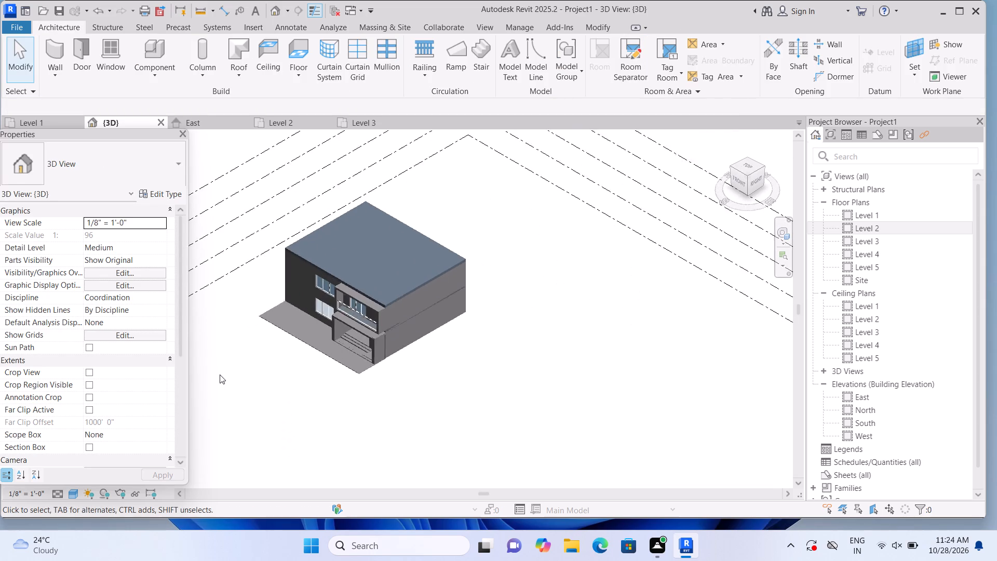
scroll(220, 375, up, 3)
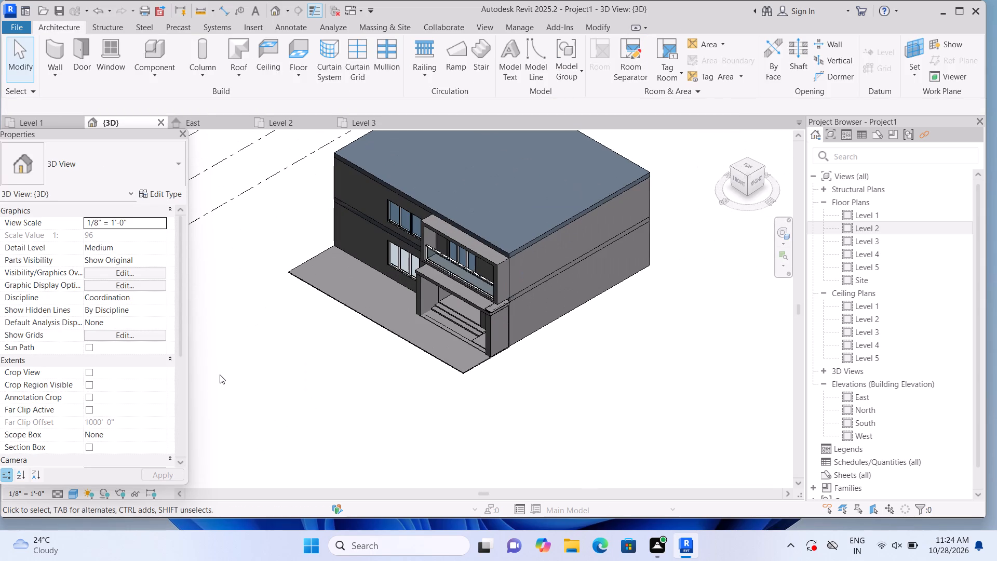
middle_drag(220, 375, 208, 408)
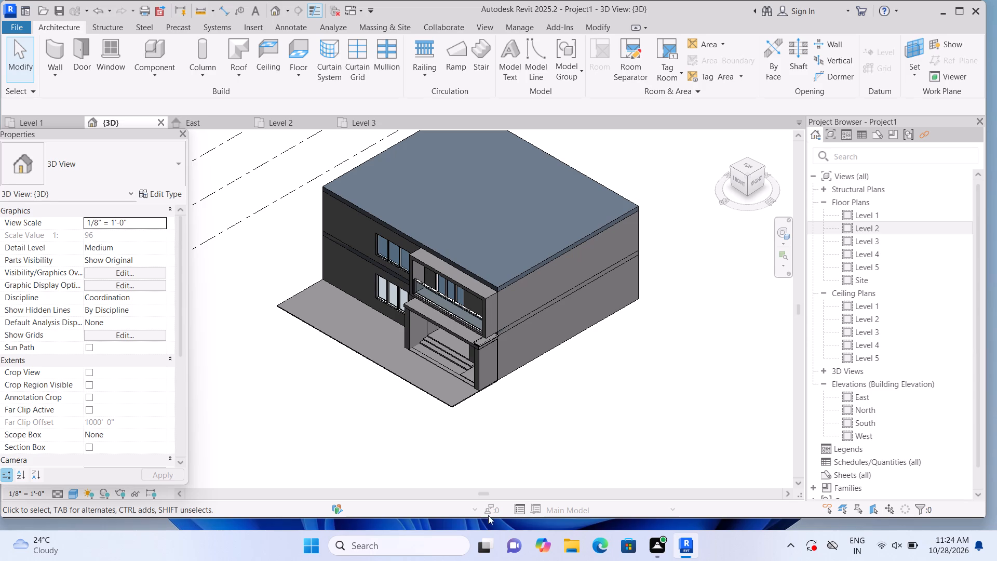
shift+middle_drag(647, 387, 617, 401)
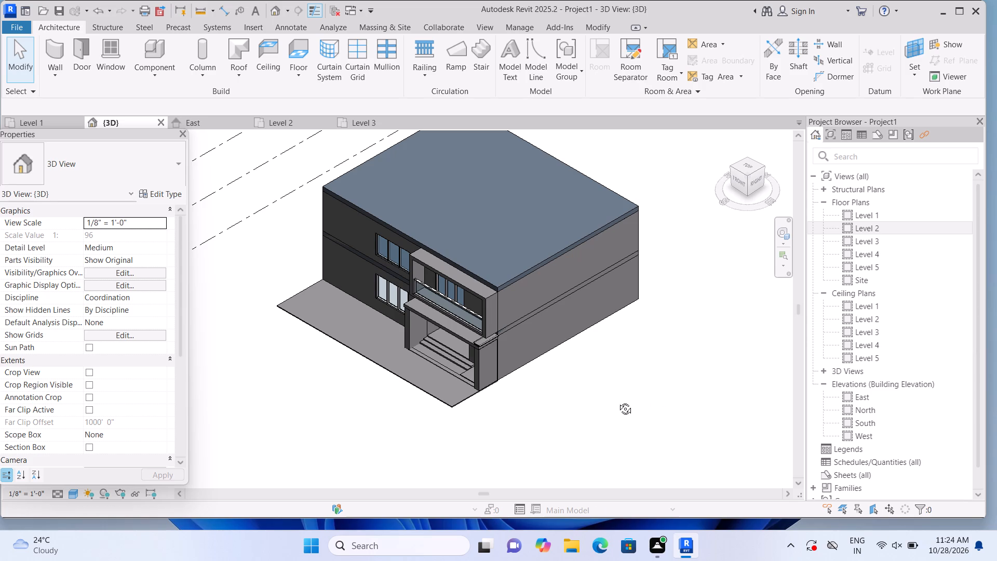
shift+middle_drag(617, 401, 612, 403)
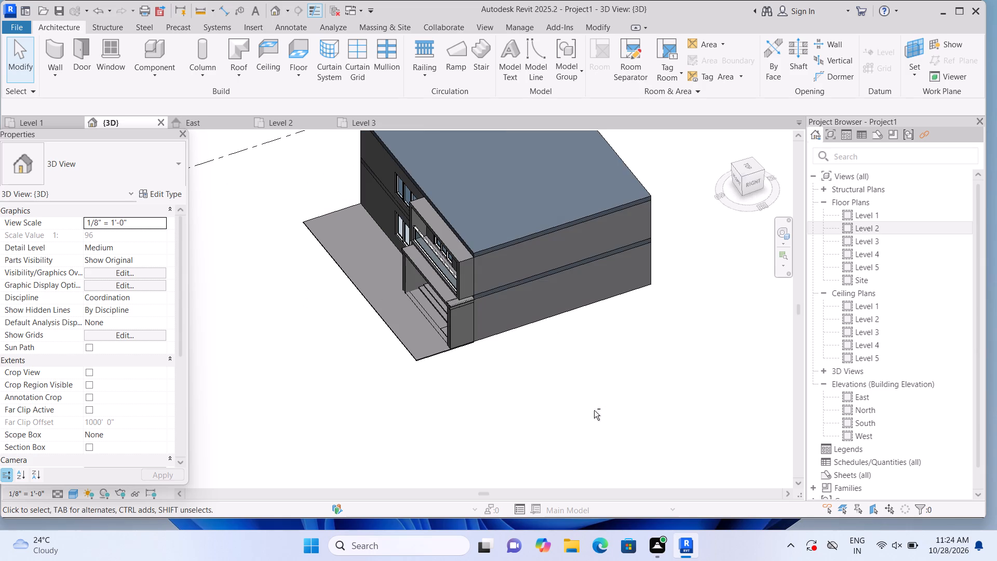
middle_drag(638, 366, 574, 388)
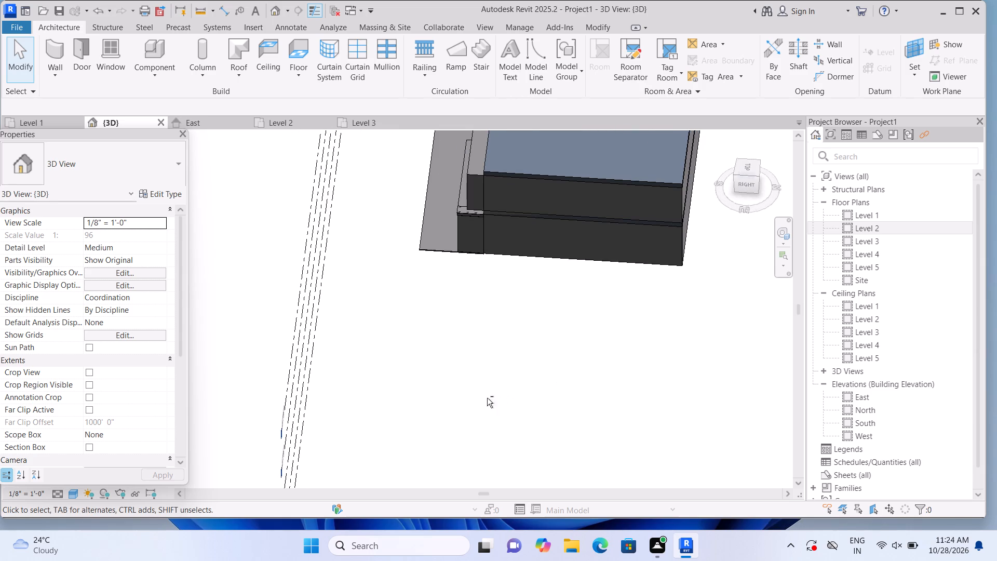
shift+middle_drag(568, 434, 600, 437)
shift+middle_drag(391, 410, 502, 454)
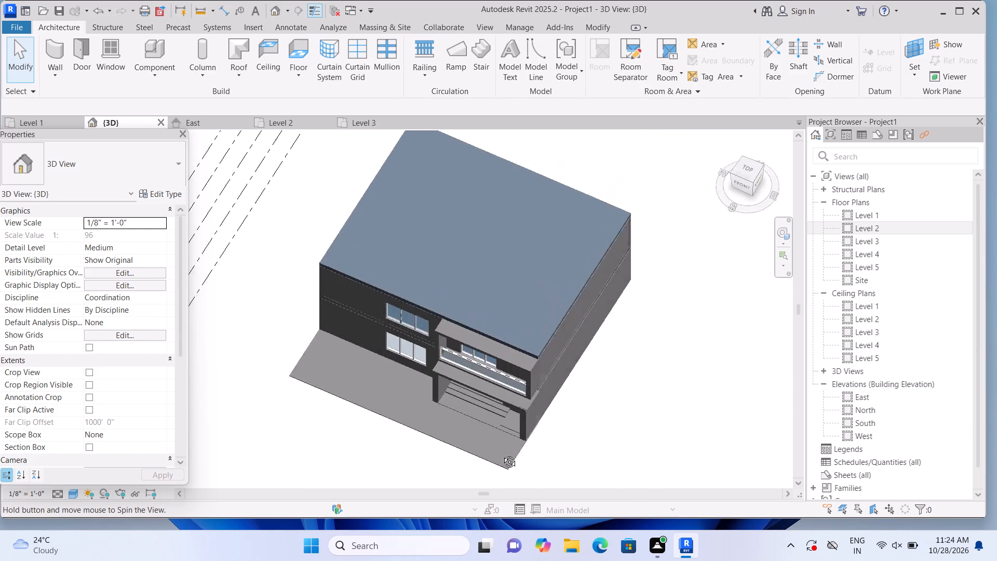
shift+middle_drag(502, 454, 534, 372)
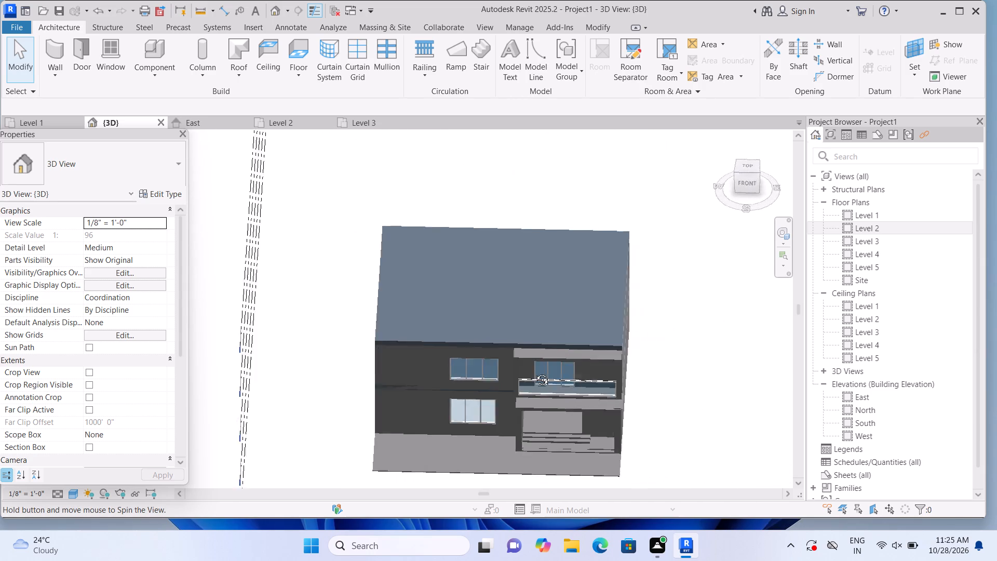
shift+middle_drag(534, 372, 396, 378)
middle_drag(629, 301, 600, 465)
scroll(387, 341, up, 2)
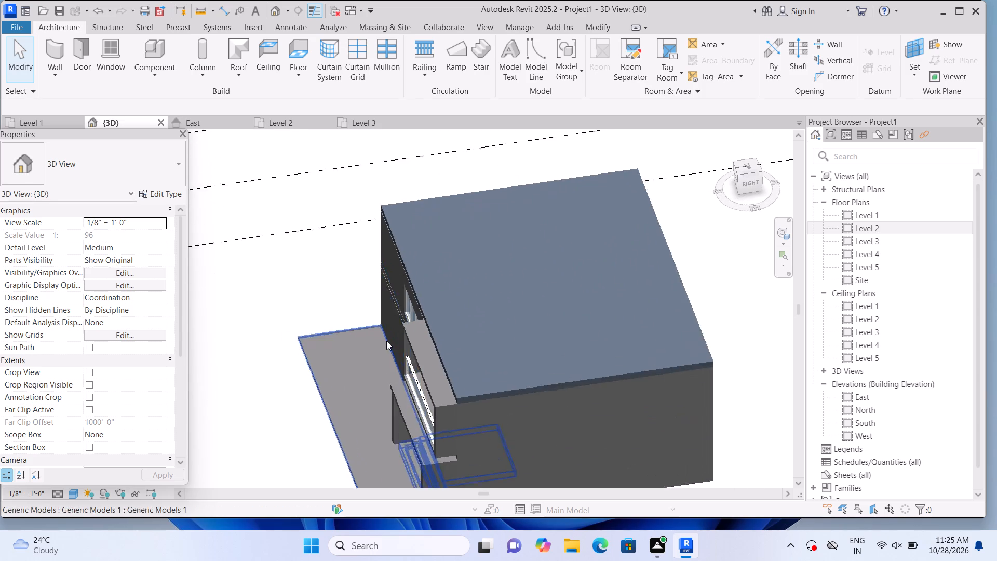
scroll(386, 341, up, 5)
middle_drag(548, 387, 616, 349)
scroll(555, 344, up, 2)
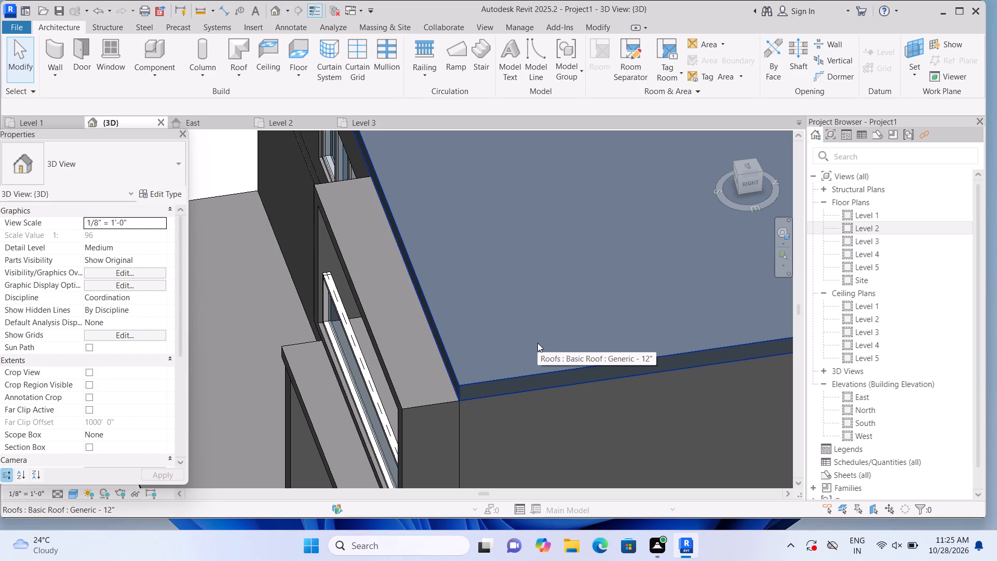
On the Level 3 plan, draw a closed rectangle of 4.5" basic walls, about 17'-6" by 4'-0", straddling the front roof edge above the surround.
double_click(846, 238)
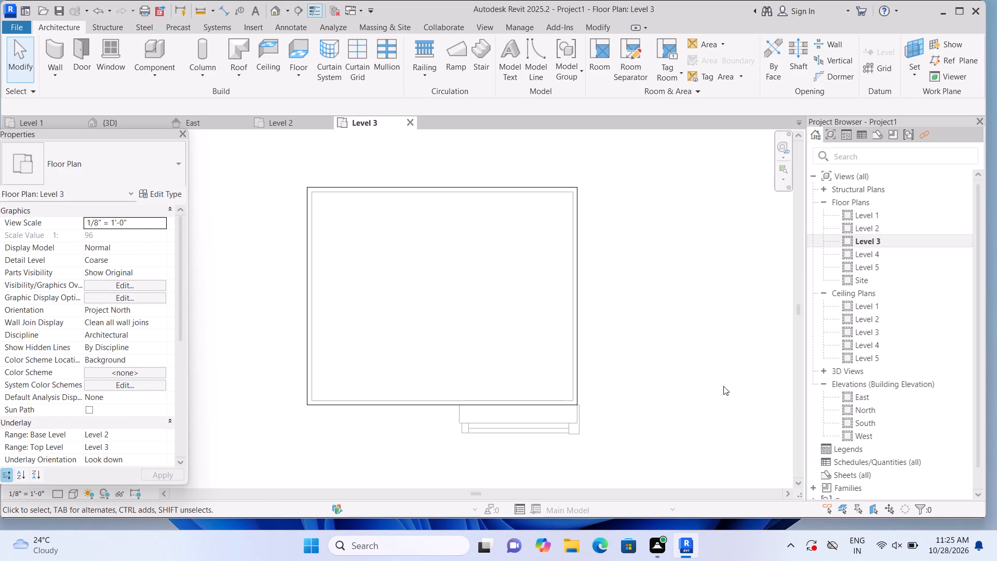
middle_drag(668, 422, 648, 396)
scroll(646, 391, up, 1)
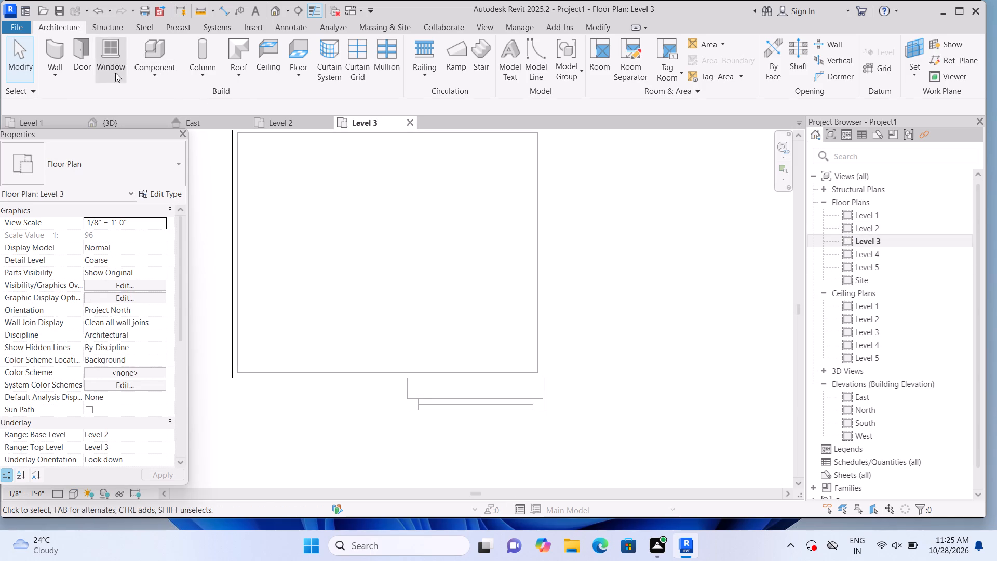
click(55, 56)
scroll(459, 384, up, 1)
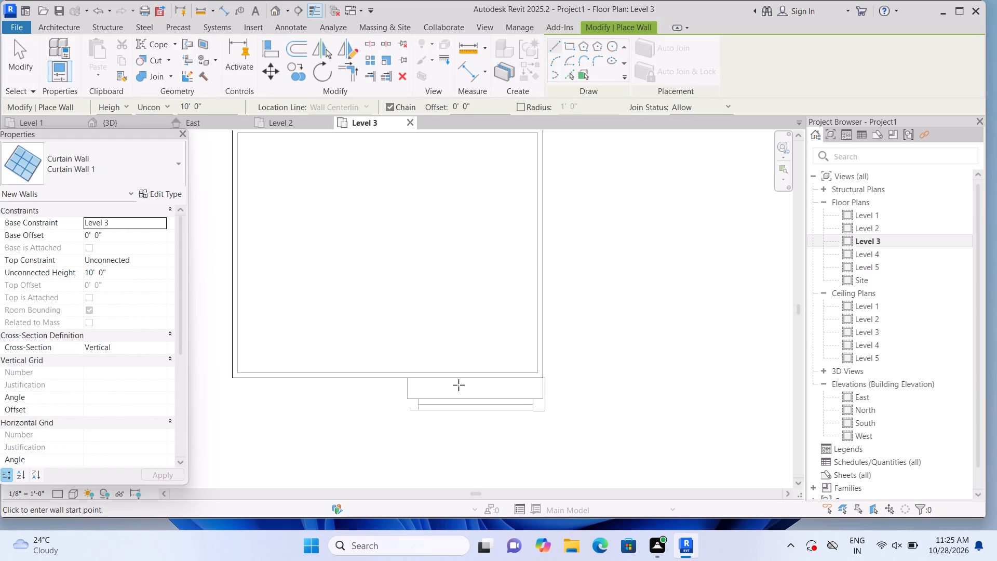
scroll(446, 397, up, 2)
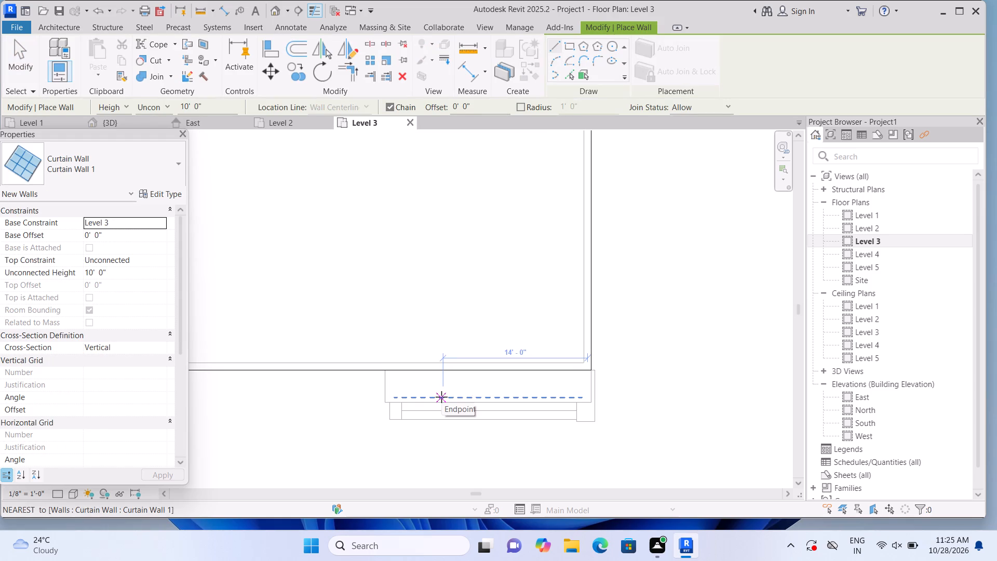
scroll(468, 378, up, 1)
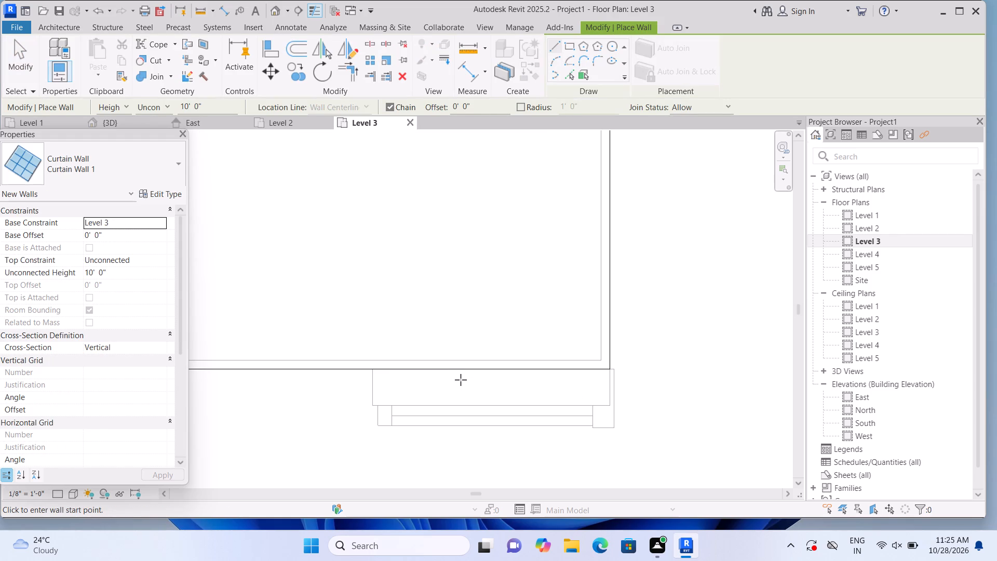
click(375, 394)
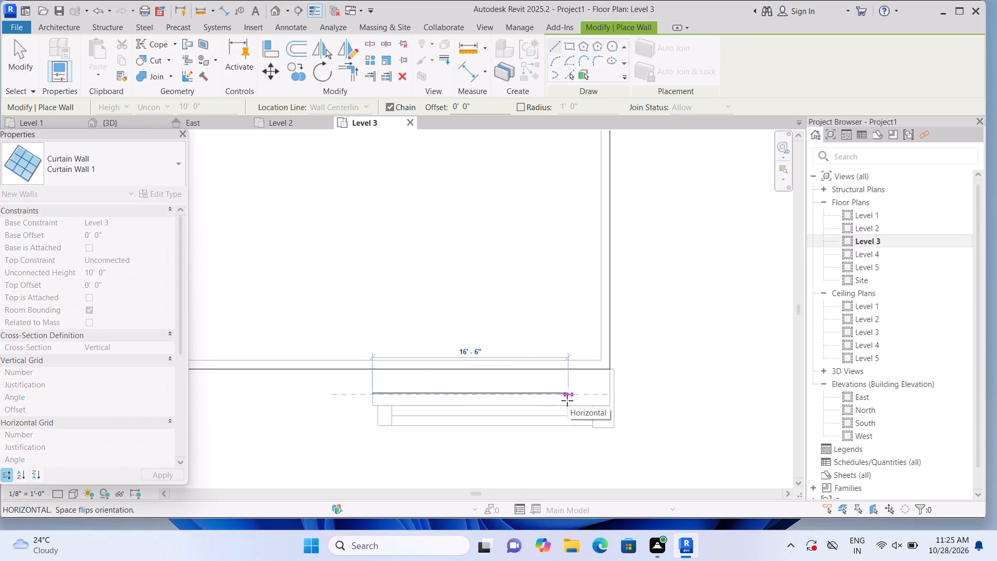
key(Escape)
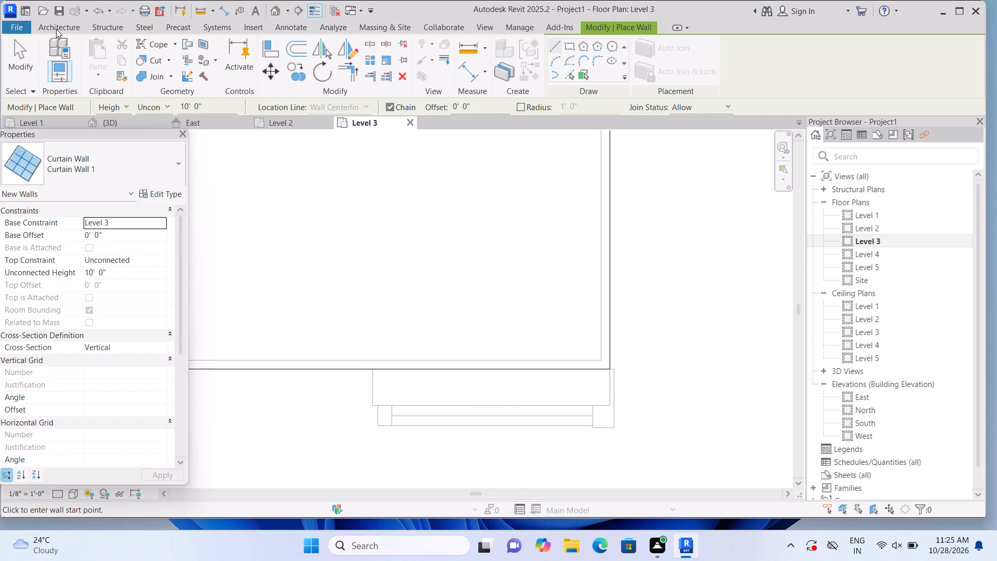
click(174, 160)
scroll(105, 300, up, 10)
click(112, 242)
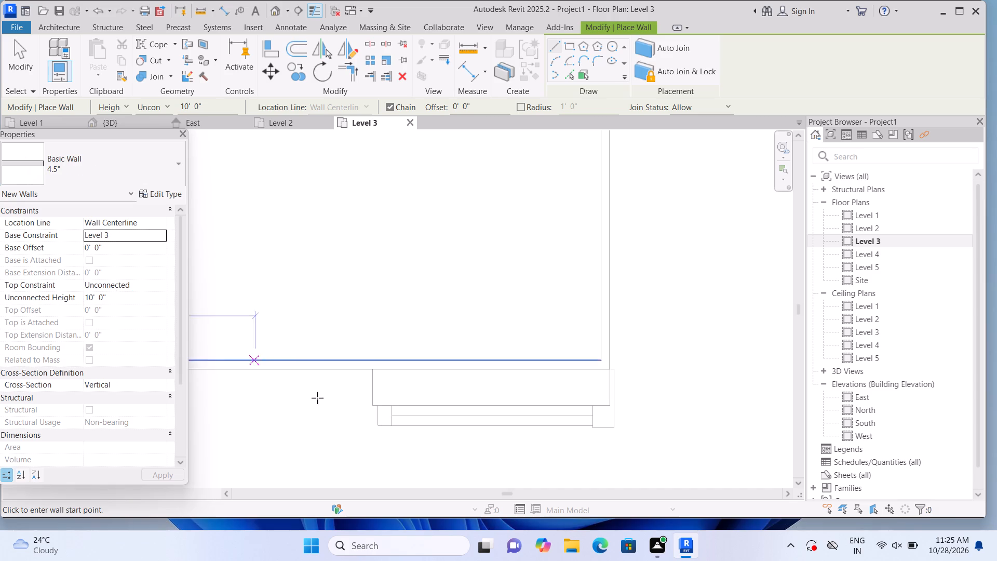
scroll(307, 375, up, 1)
scroll(431, 400, up, 1)
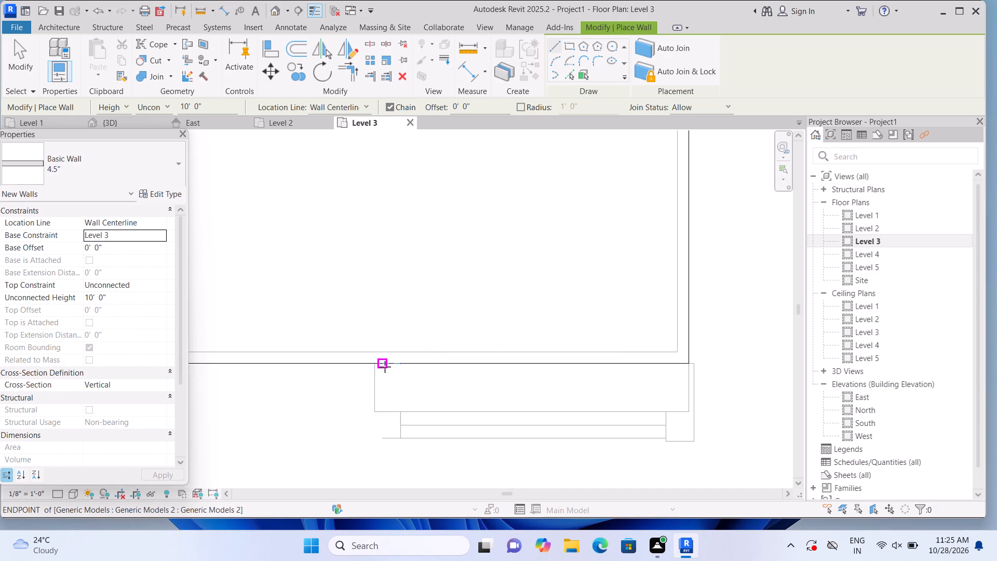
scroll(399, 388, up, 1)
scroll(399, 388, down, 2)
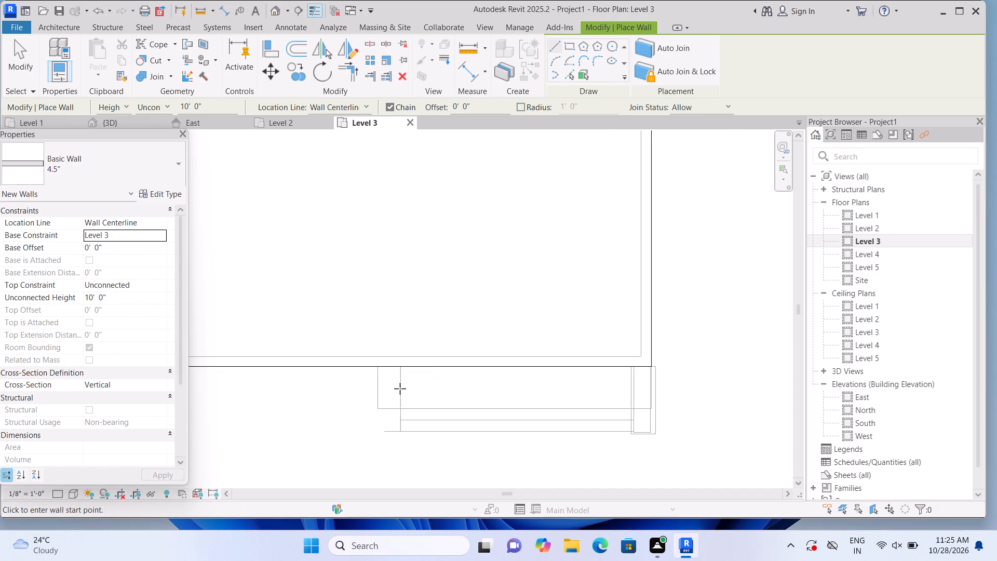
scroll(400, 389, down, 1)
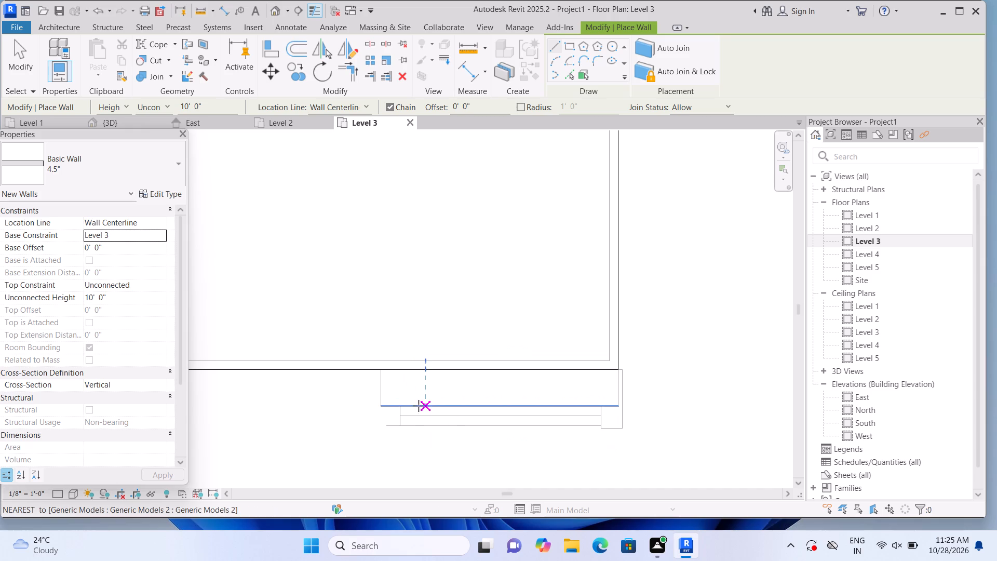
click(390, 392)
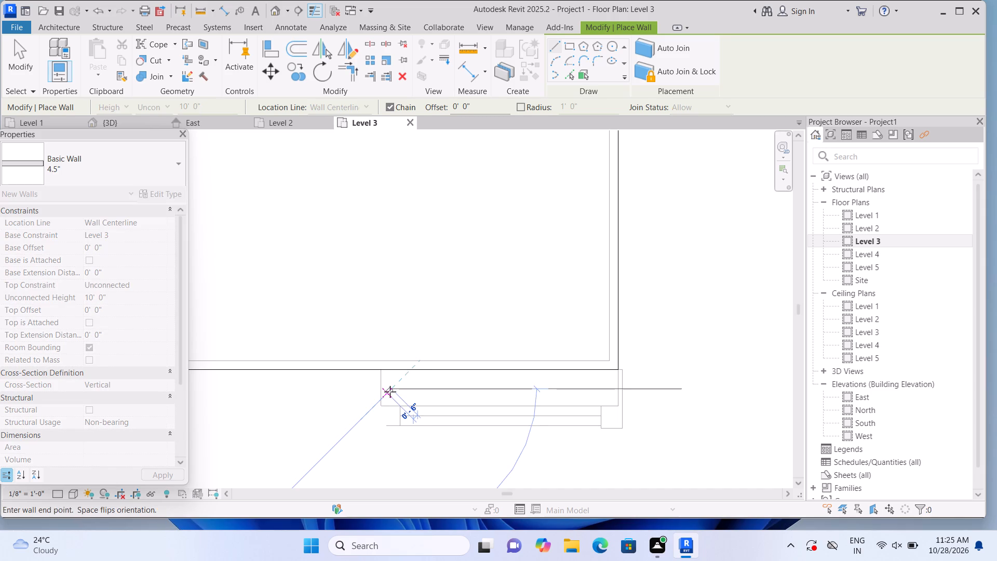
click(391, 344)
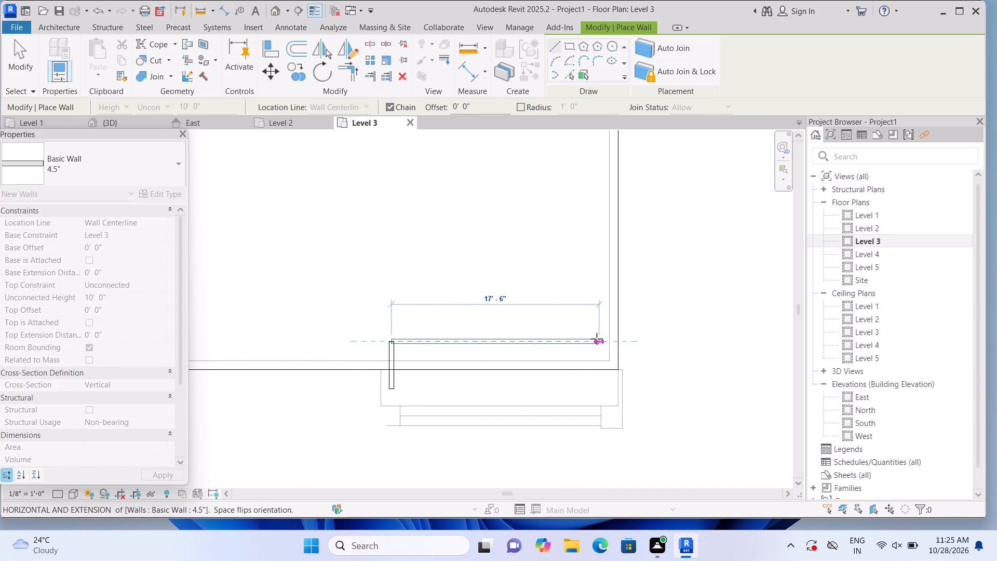
click(597, 339)
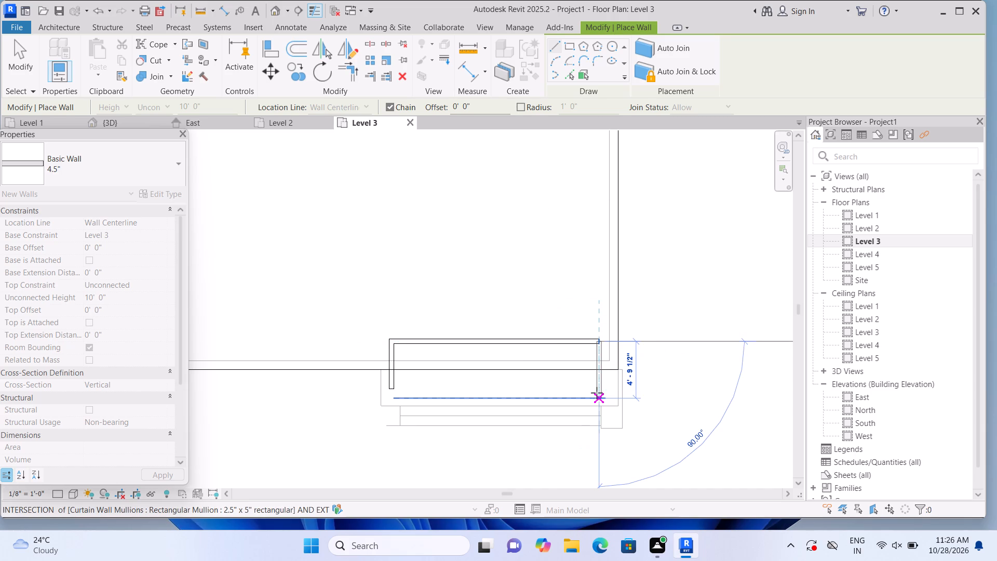
click(597, 388)
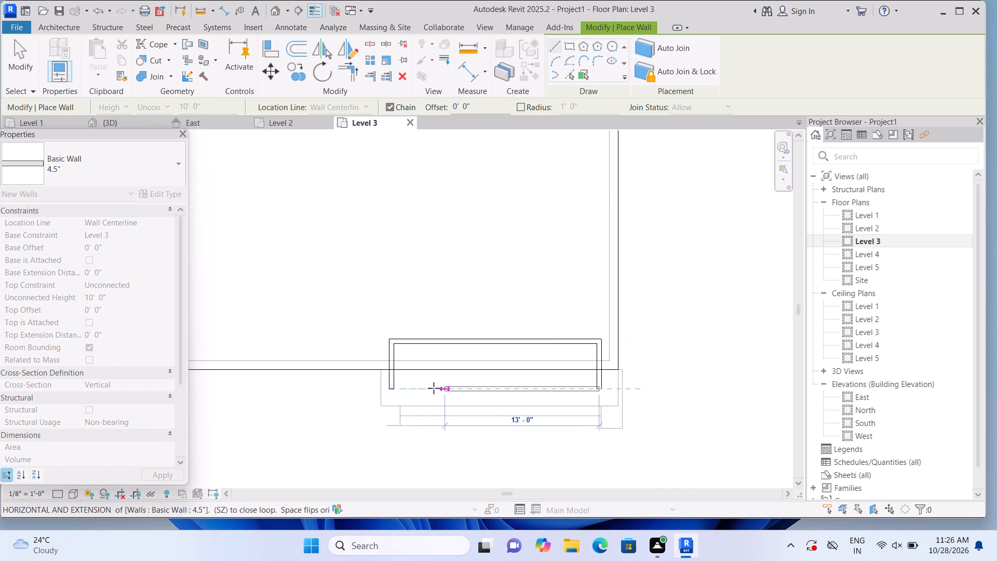
click(390, 388)
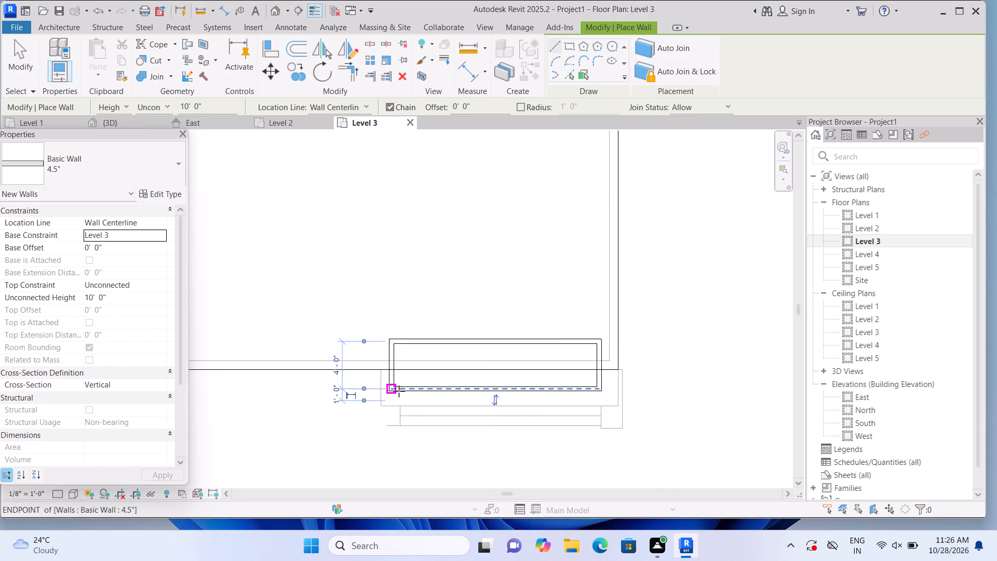
key(Escape)
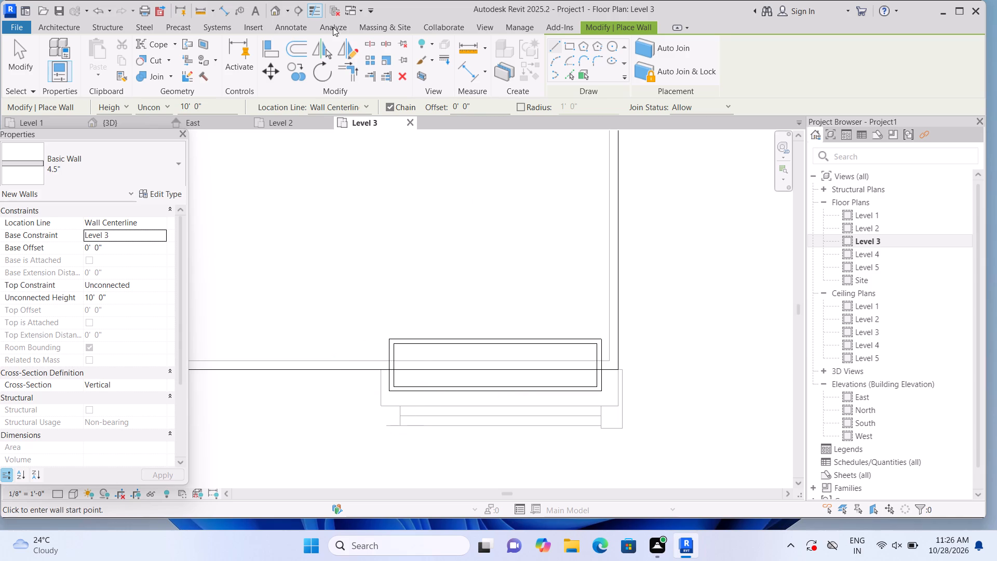
Examine the new rooftop wall enclosure in 3D from above and from the front, checking its alignment with the window surround.
click(273, 11)
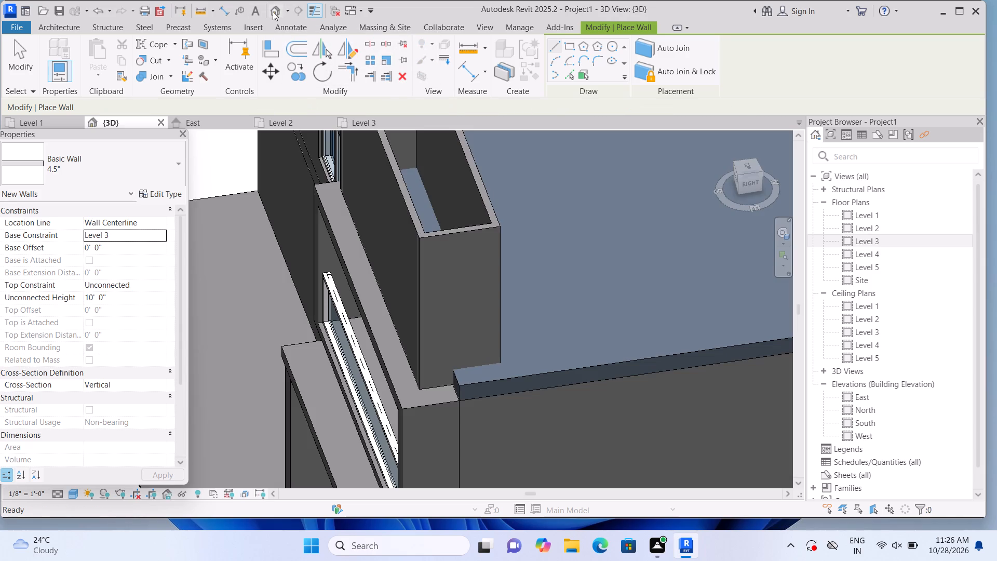
scroll(302, 289, down, 6)
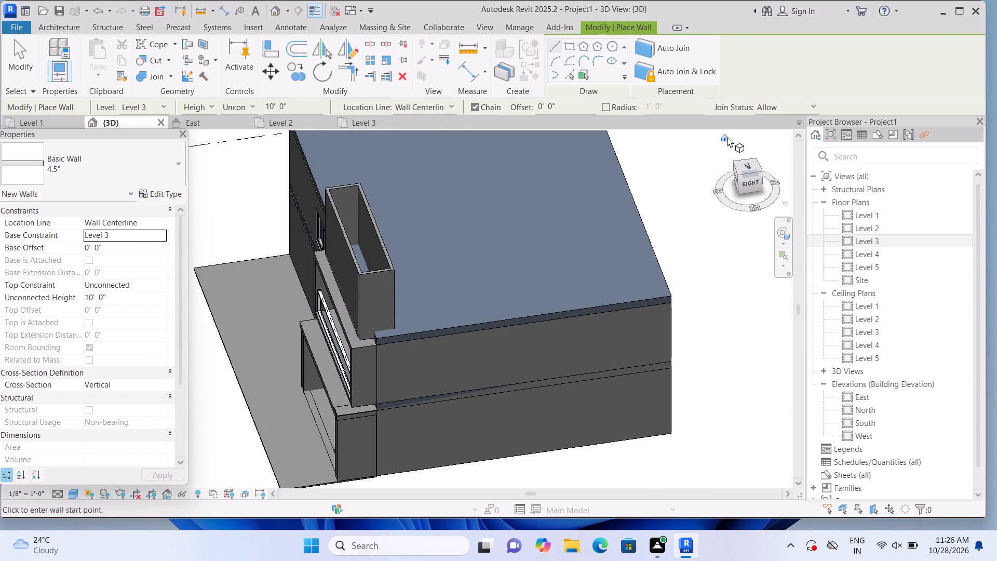
click(720, 137)
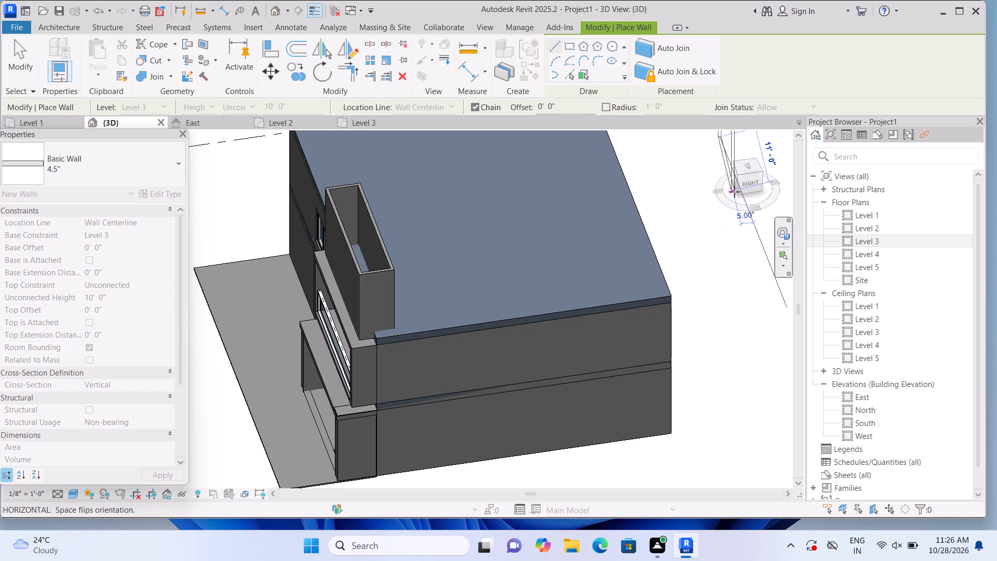
key(Escape)
key(Escape)
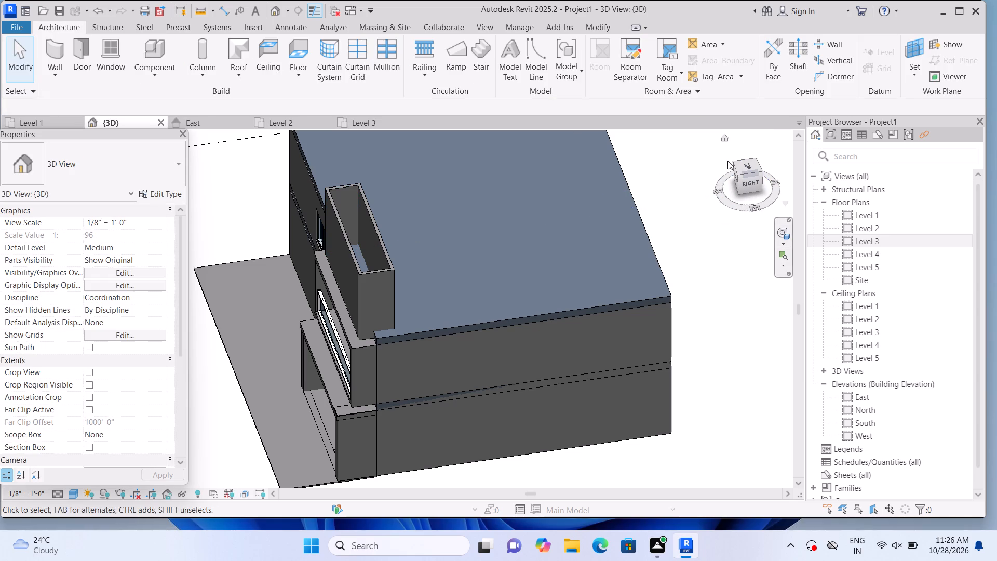
click(722, 133)
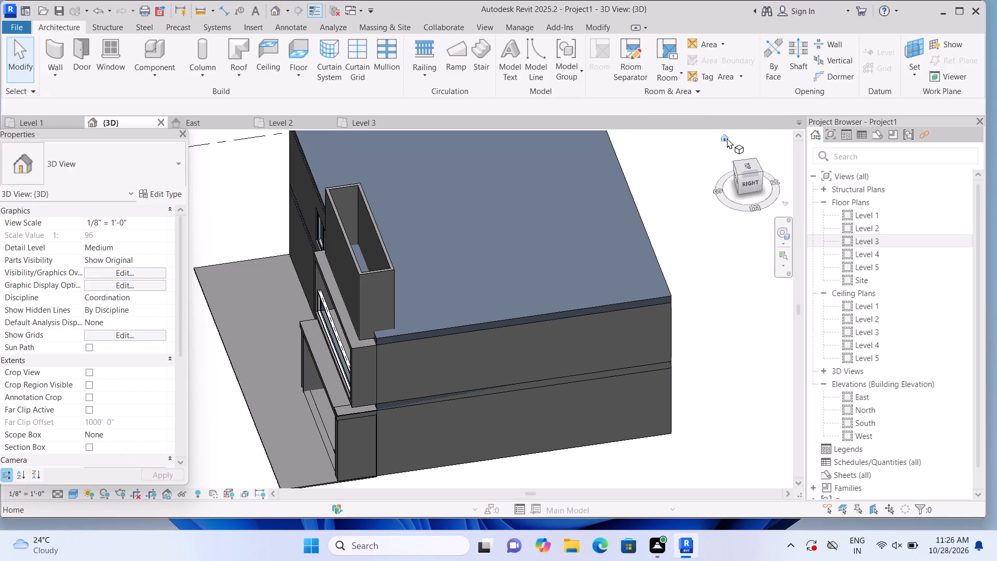
click(726, 137)
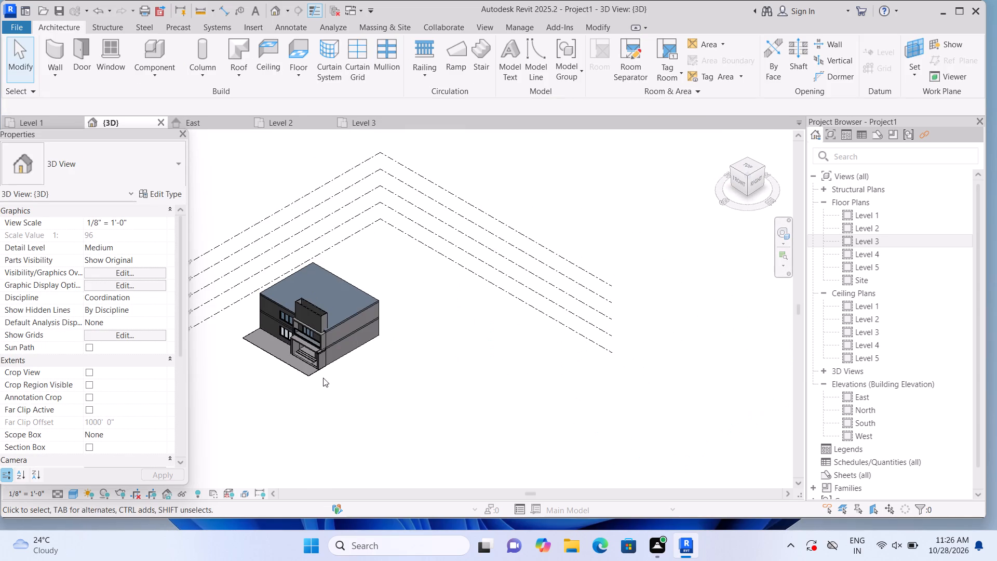
scroll(278, 385, up, 5)
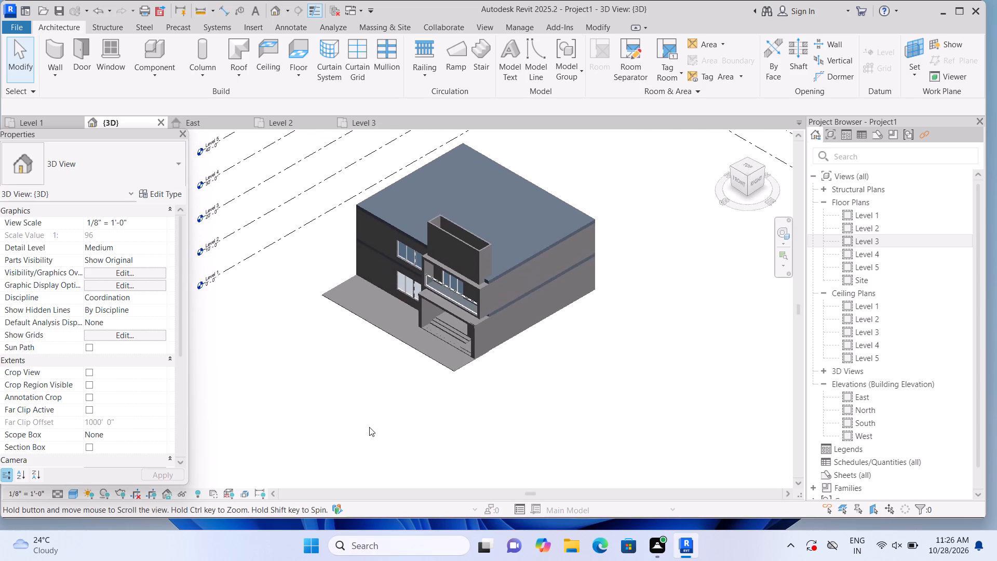
shift+middle_drag(349, 433, 400, 442)
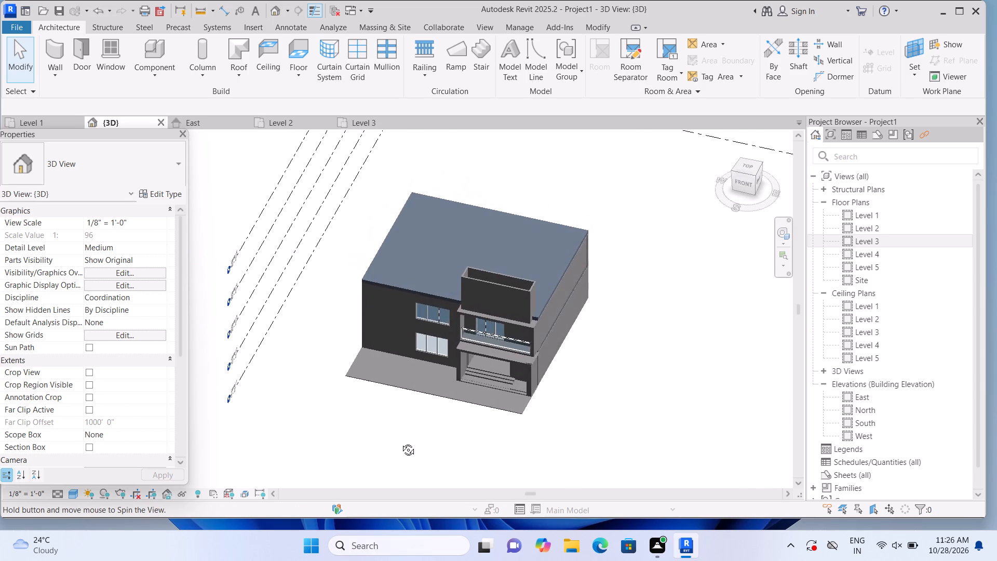
shift+middle_drag(400, 442, 400, 442)
shift+middle_drag(399, 450, 381, 375)
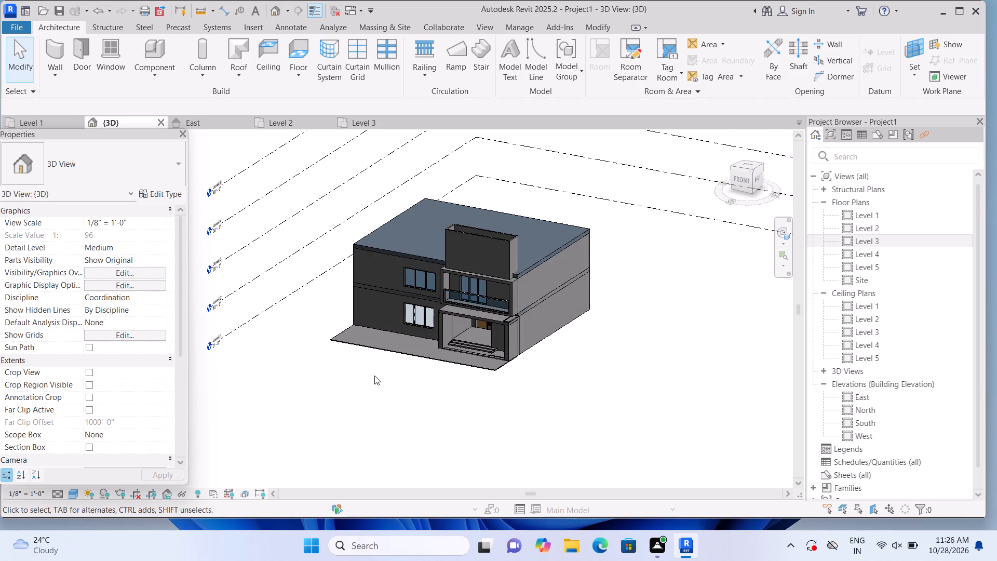
scroll(365, 378, up, 2)
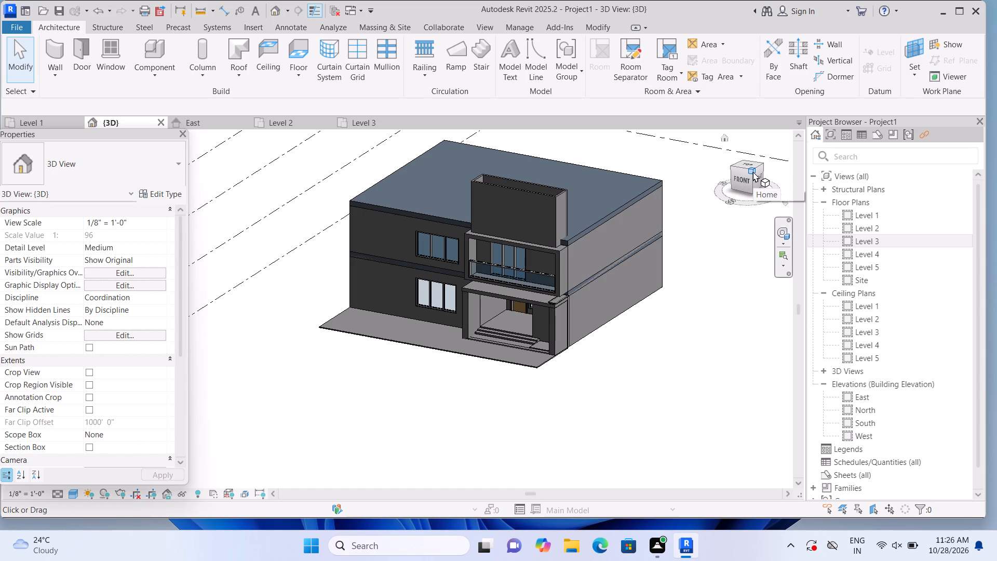
On the Level 3 plan, delete the short east end wall of the rooftop enclosure.
double_click(850, 240)
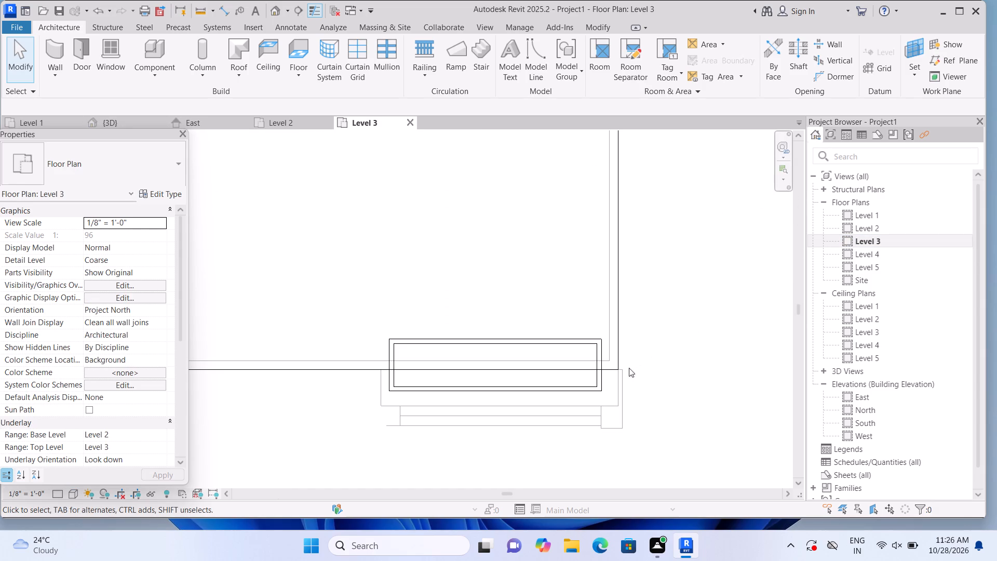
click(599, 372)
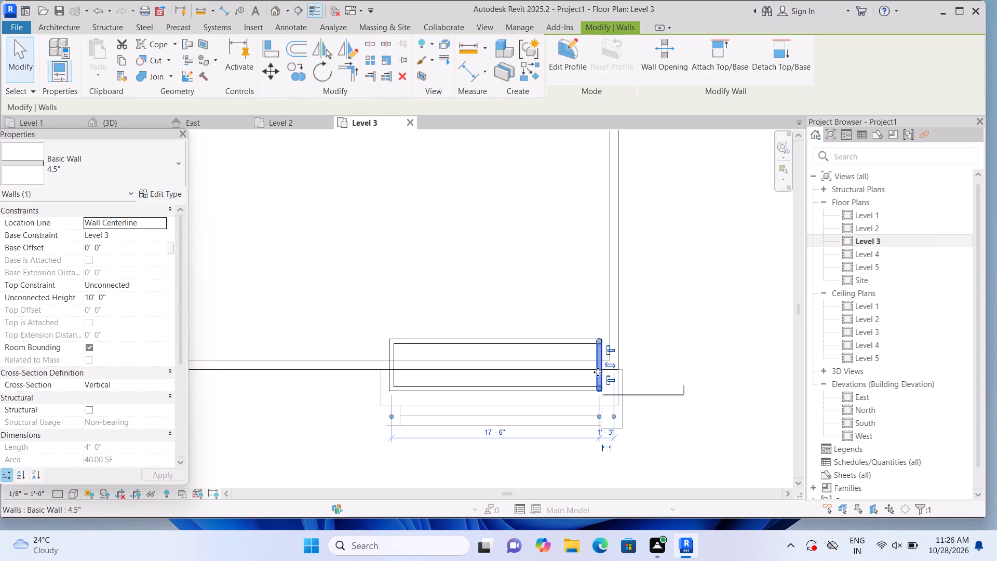
key(Delete)
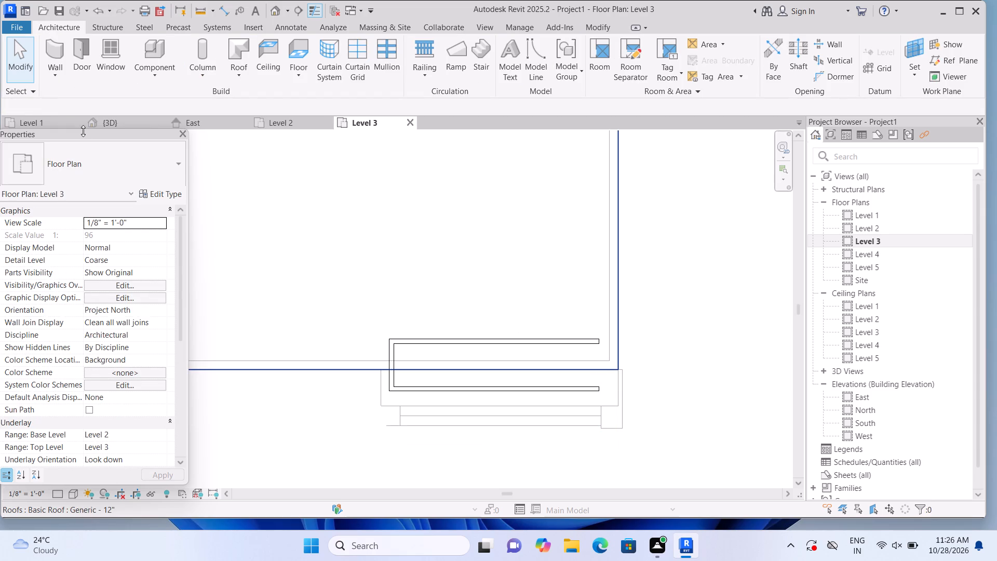
Extend the enclosure's front wall east to the roof's side edge with 4.5" basic wall, making it about 19'-1 1/2" long.
click(59, 55)
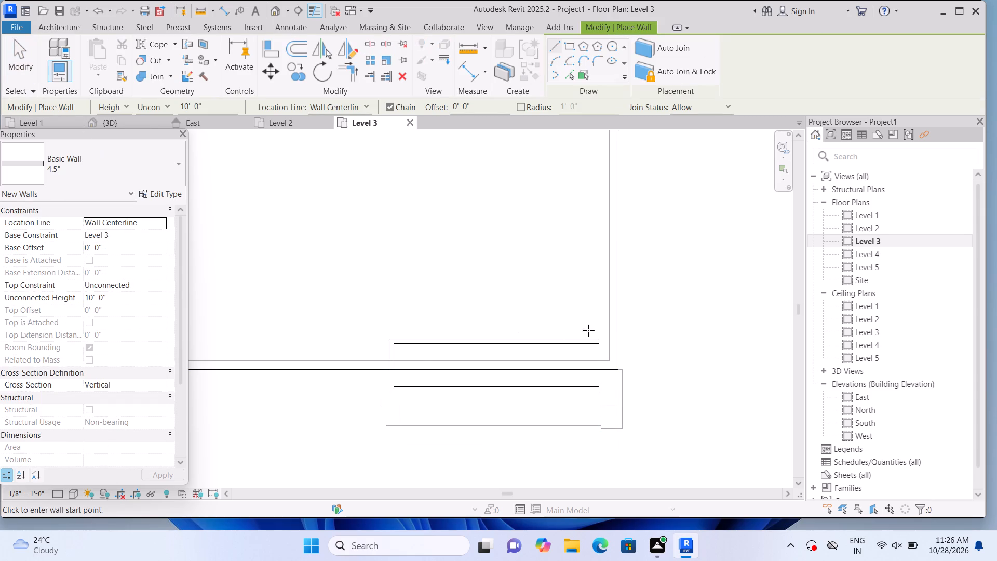
scroll(610, 351, up, 1)
click(598, 397)
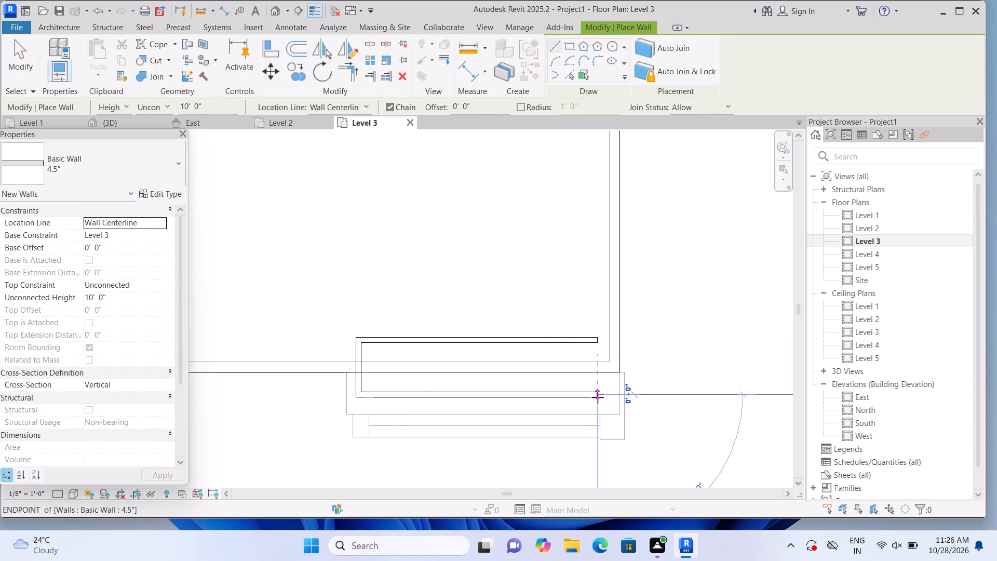
click(618, 397)
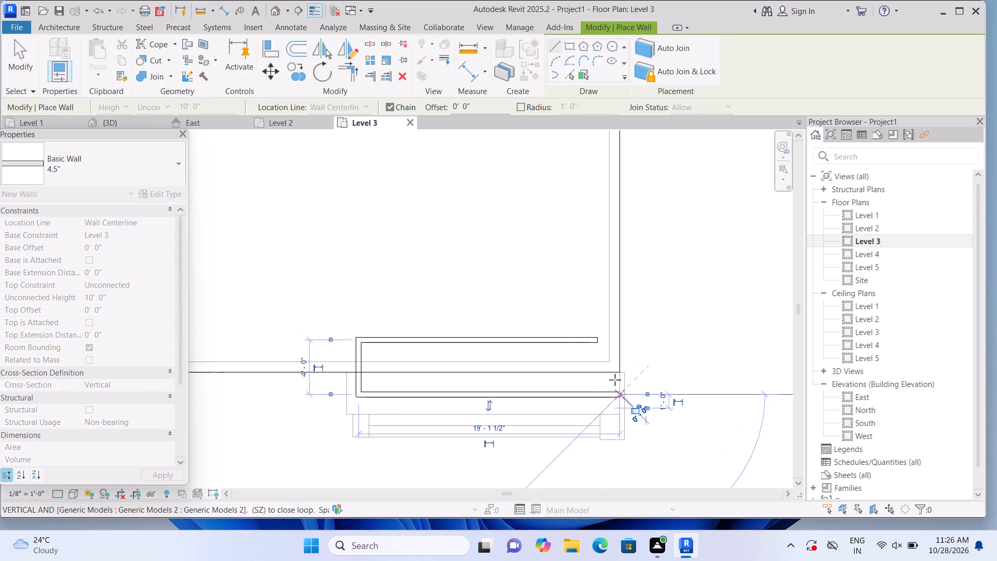
key(Escape)
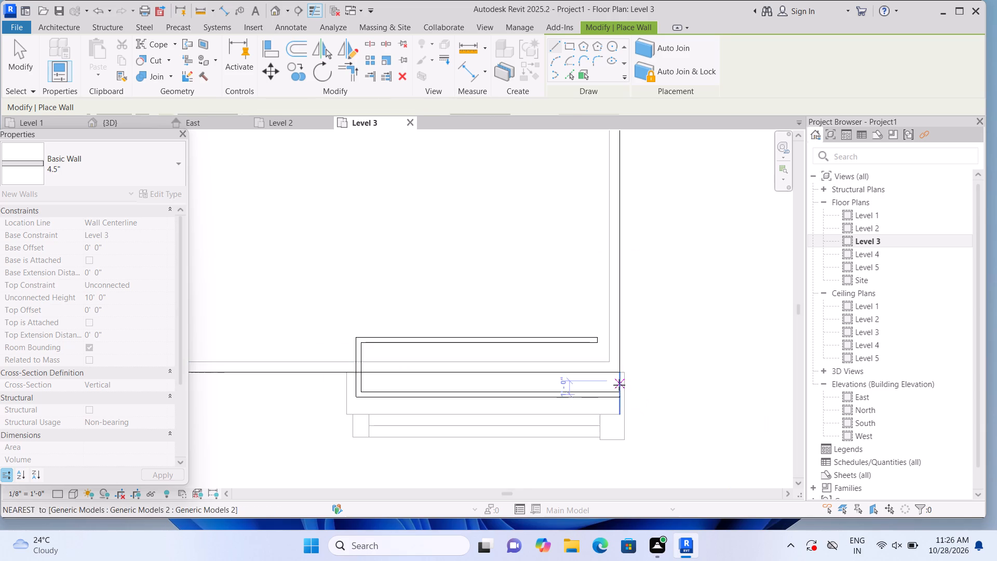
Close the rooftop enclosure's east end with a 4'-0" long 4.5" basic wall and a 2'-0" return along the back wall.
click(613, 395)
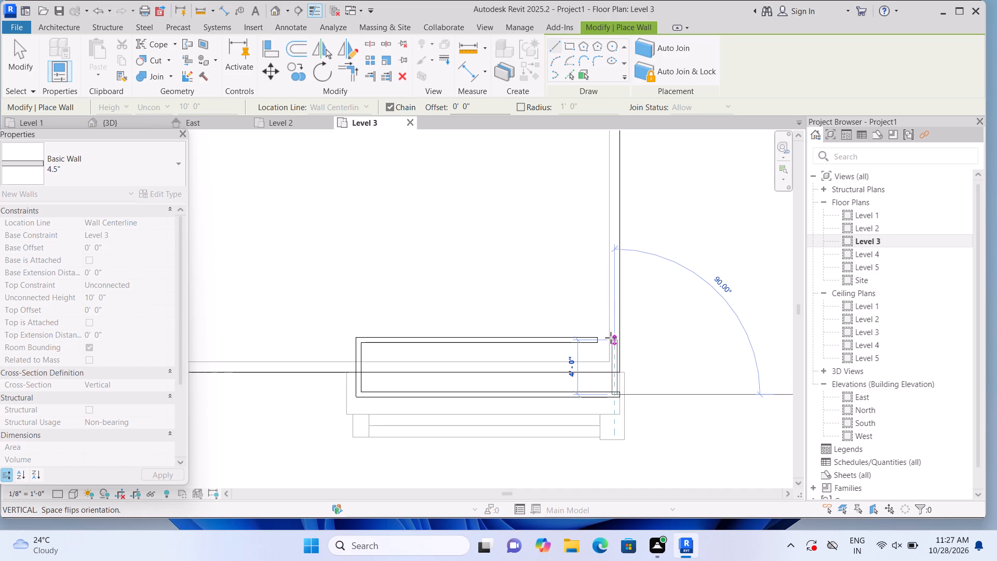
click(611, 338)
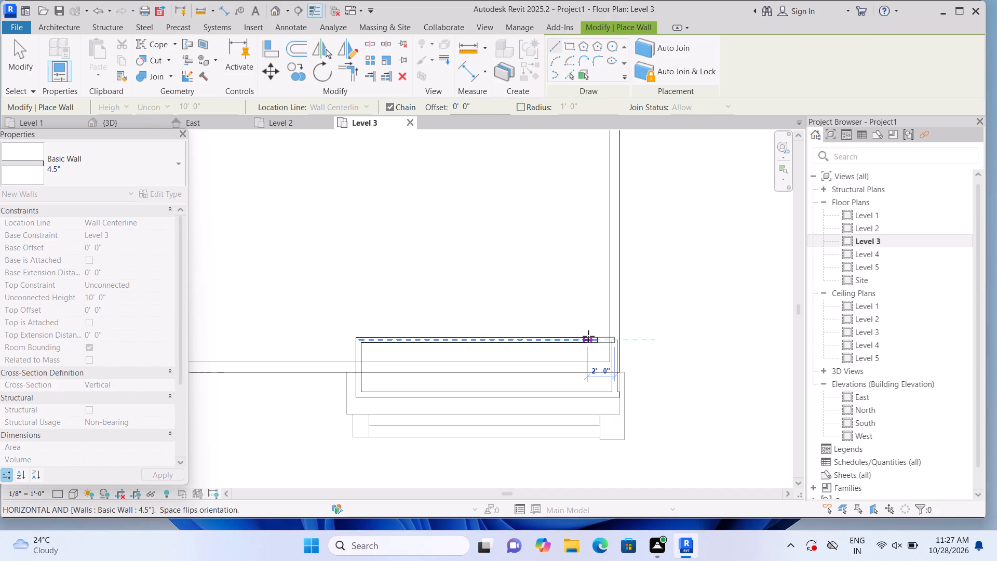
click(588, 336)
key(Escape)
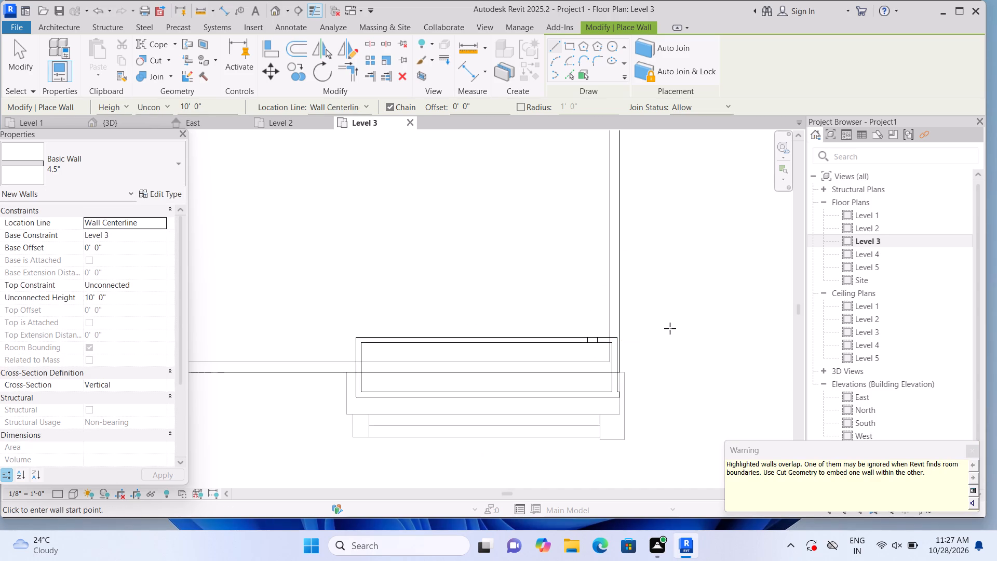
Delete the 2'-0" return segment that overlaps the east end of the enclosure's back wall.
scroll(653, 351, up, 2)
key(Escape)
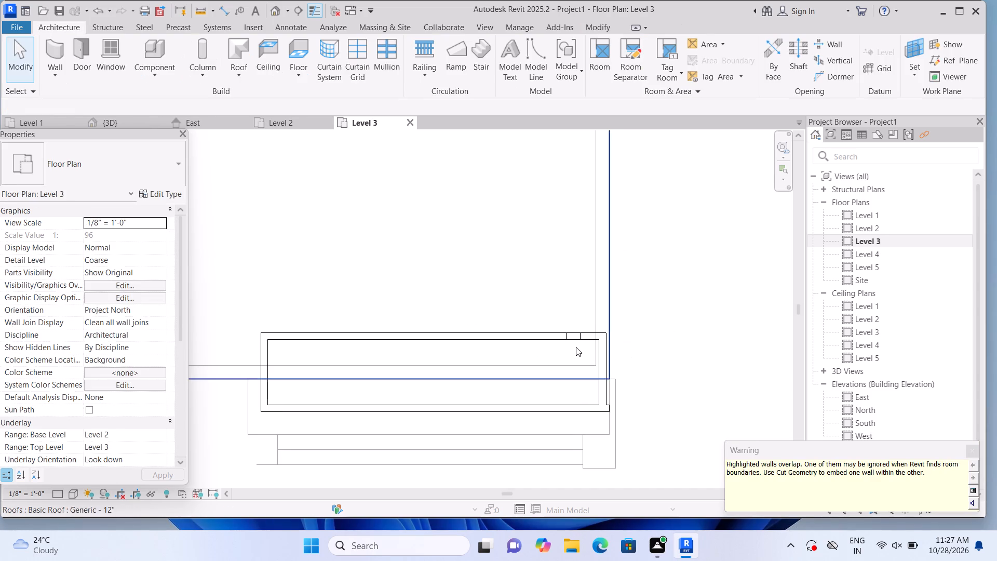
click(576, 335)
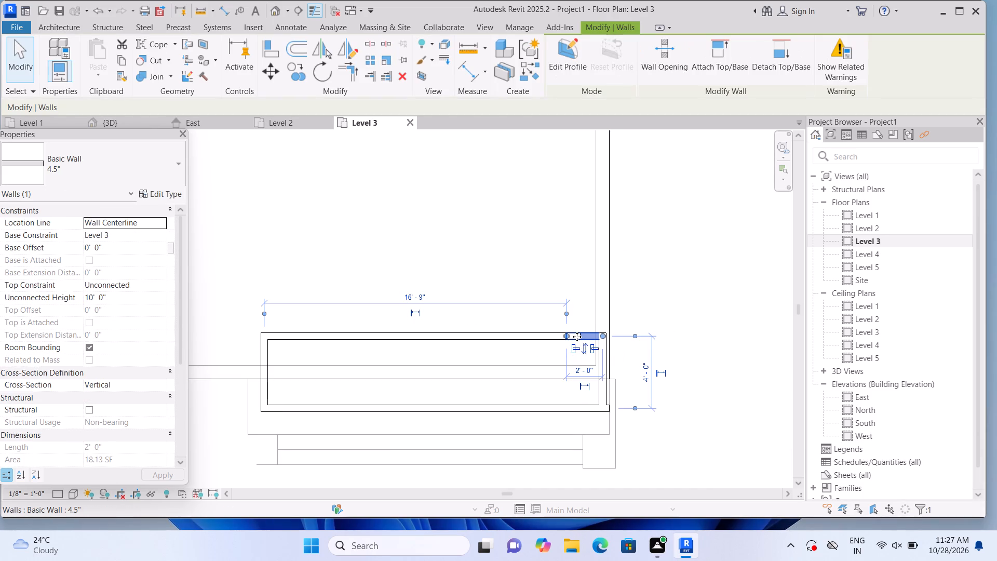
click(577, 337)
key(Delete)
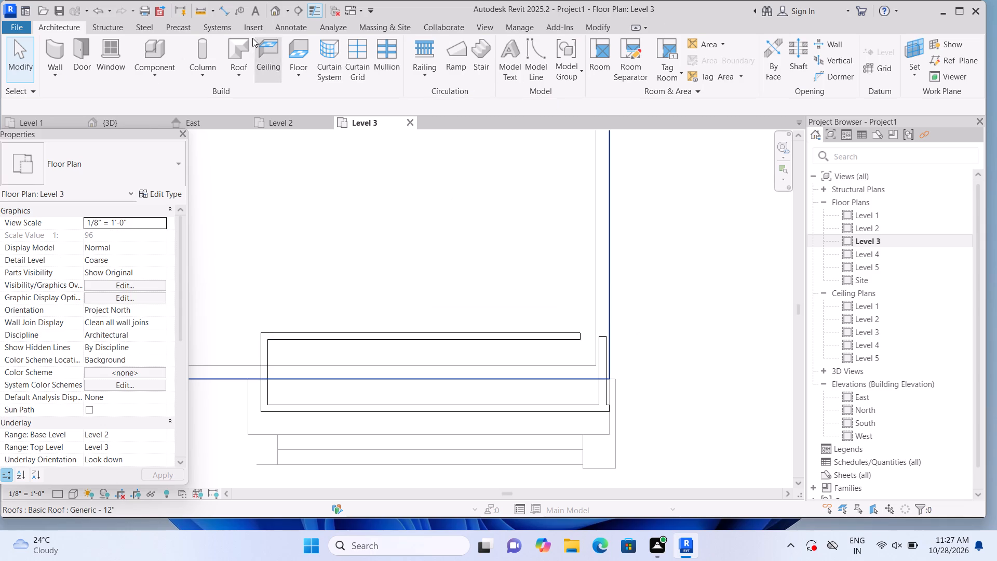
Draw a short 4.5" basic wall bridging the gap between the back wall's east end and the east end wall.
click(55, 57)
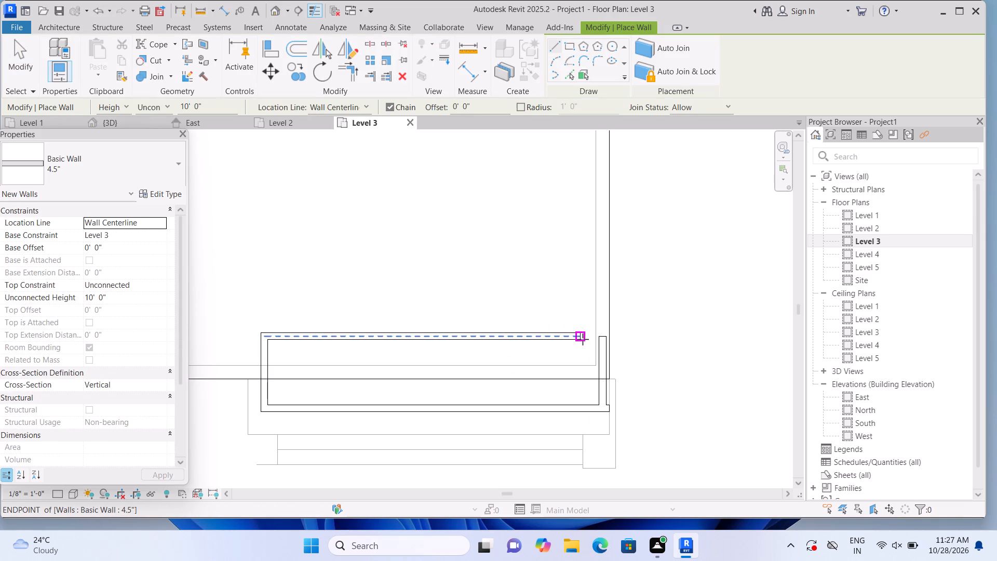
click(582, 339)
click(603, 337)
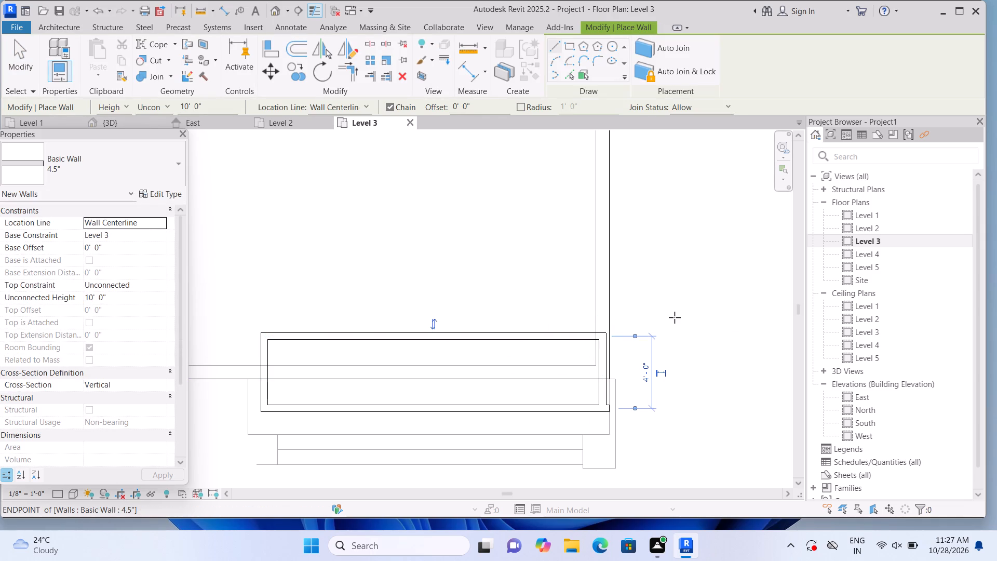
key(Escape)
Examine the closed rooftop enclosure in 3D from the front and from the southeast corner, checking its east end against the surround below.
scroll(676, 320, down, 1)
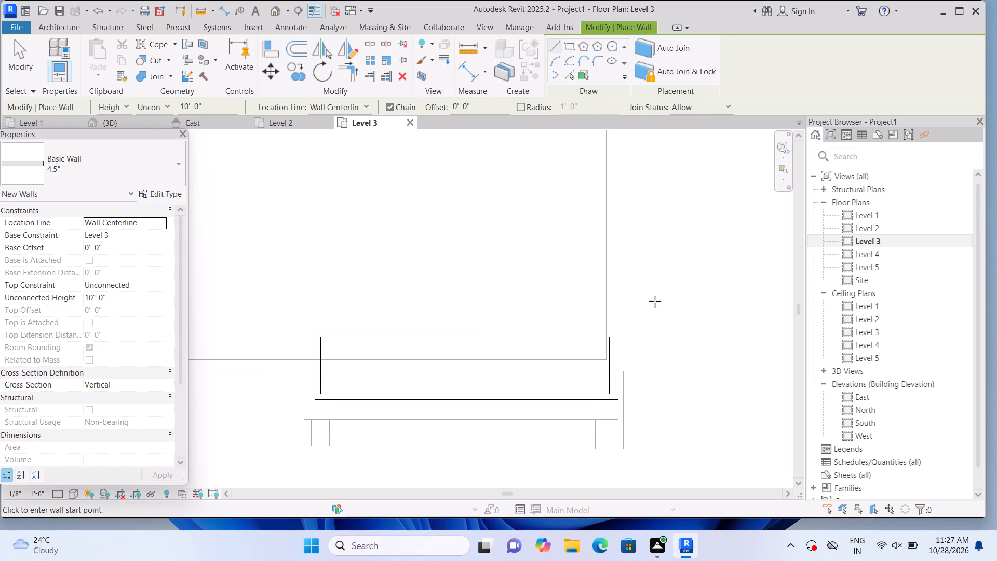
click(271, 13)
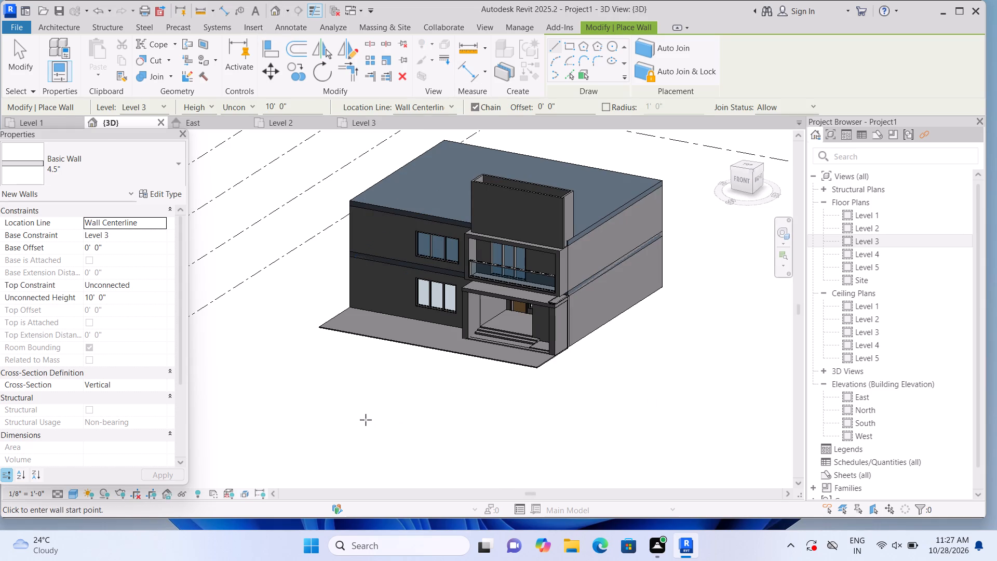
shift+middle_drag(372, 432, 413, 450)
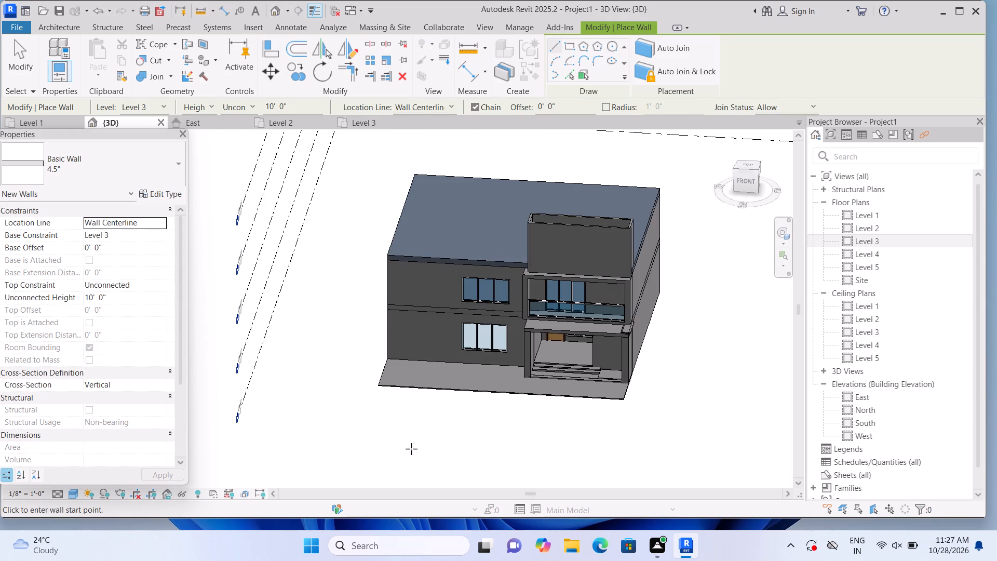
shift+middle_drag(447, 439, 398, 442)
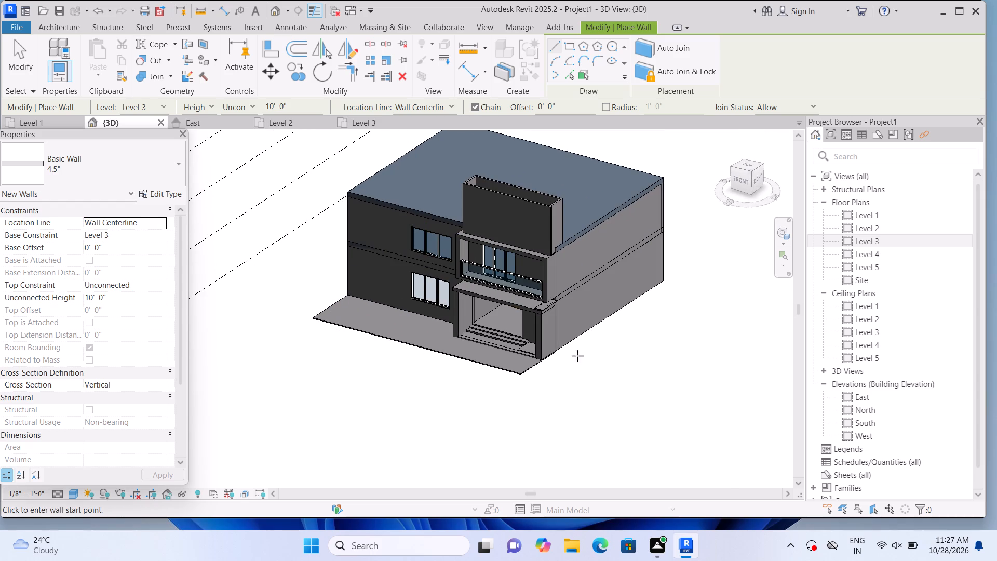
middle_drag(605, 337, 626, 415)
scroll(602, 338, up, 6)
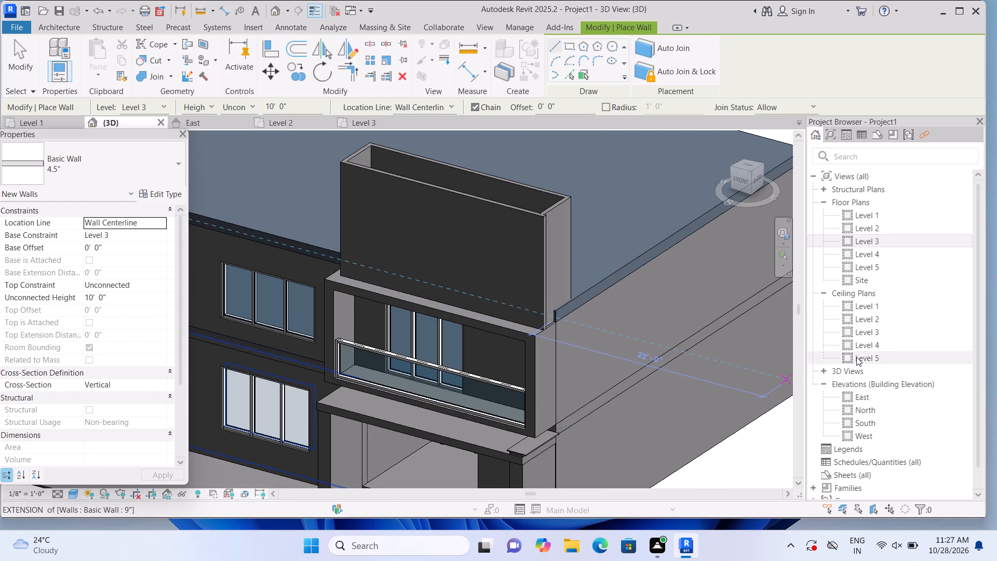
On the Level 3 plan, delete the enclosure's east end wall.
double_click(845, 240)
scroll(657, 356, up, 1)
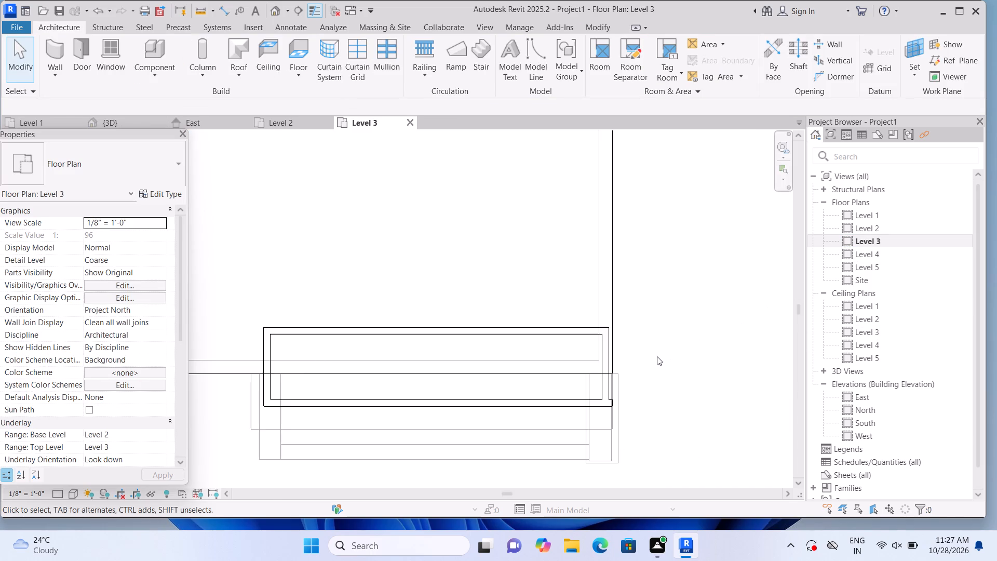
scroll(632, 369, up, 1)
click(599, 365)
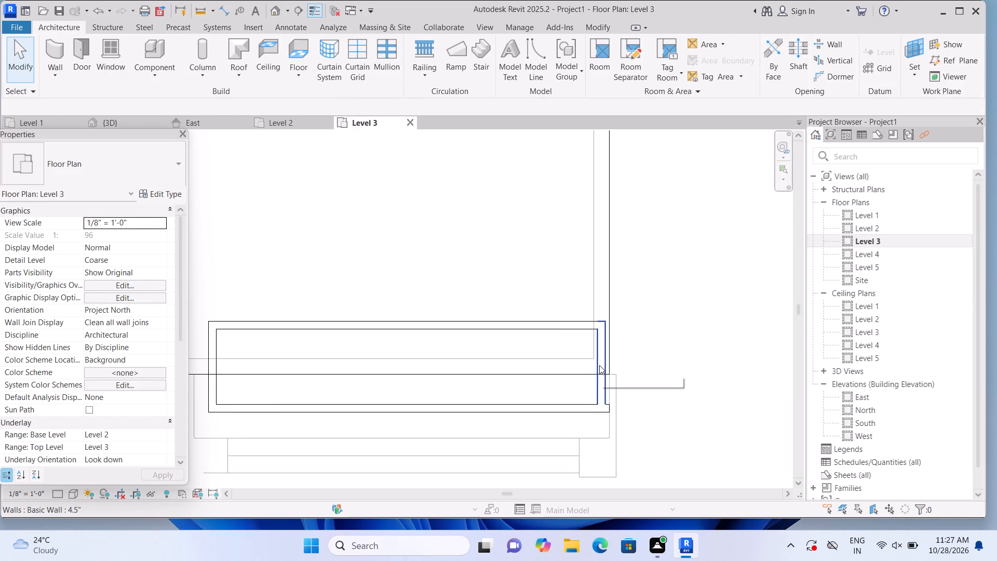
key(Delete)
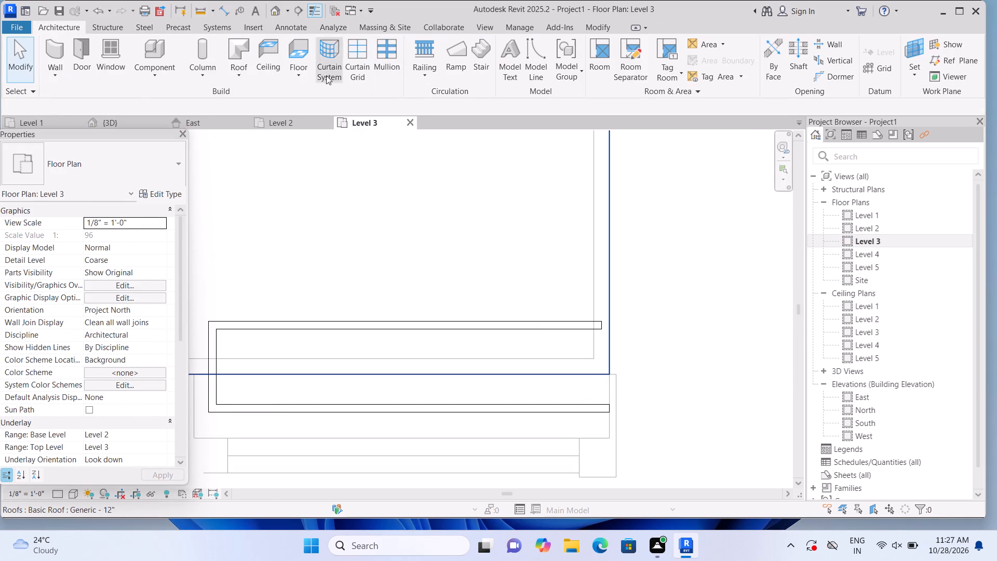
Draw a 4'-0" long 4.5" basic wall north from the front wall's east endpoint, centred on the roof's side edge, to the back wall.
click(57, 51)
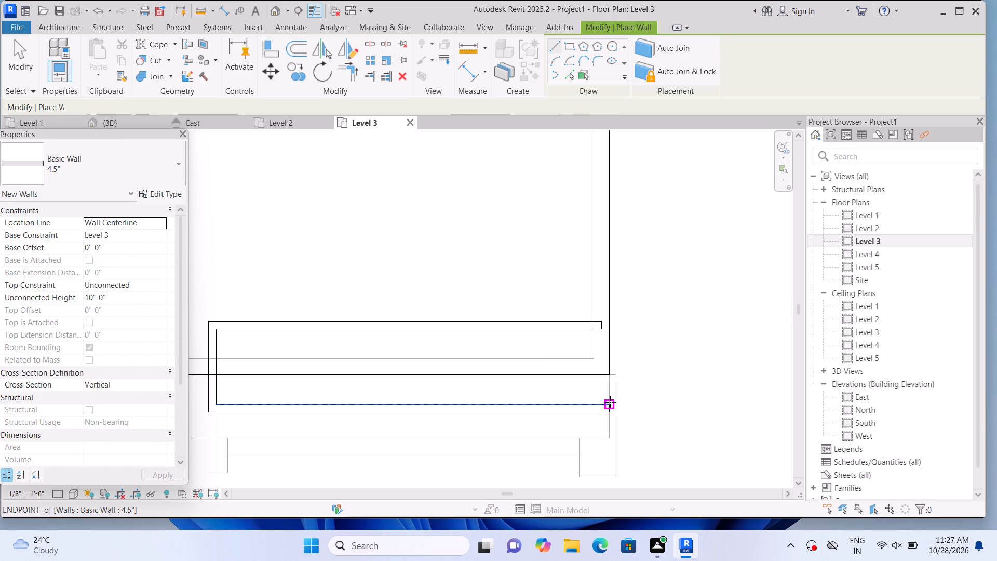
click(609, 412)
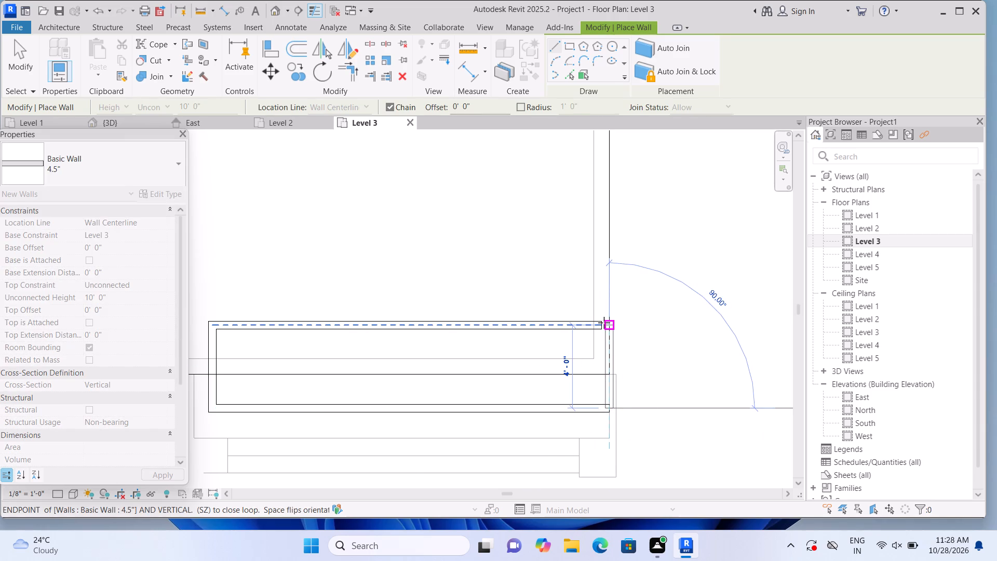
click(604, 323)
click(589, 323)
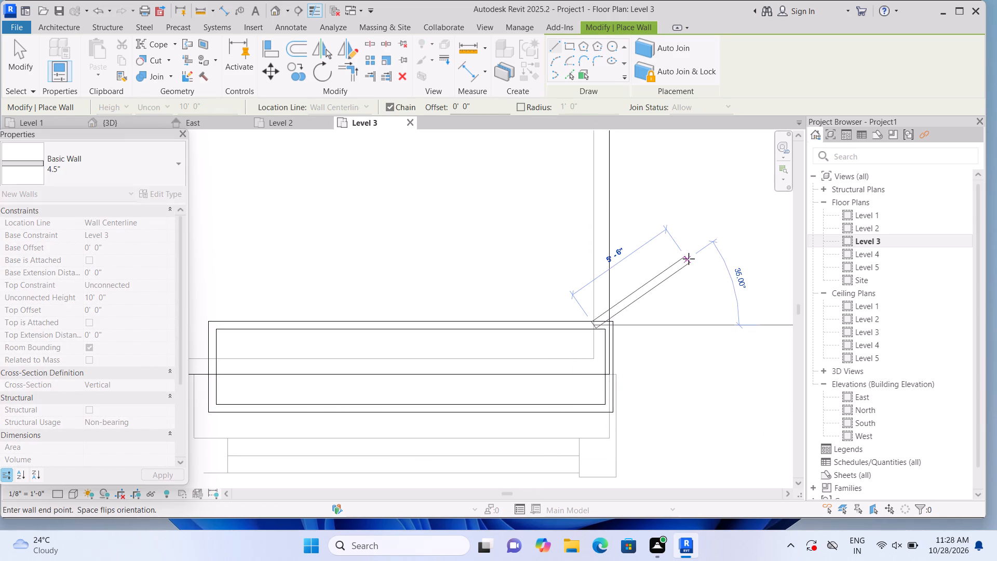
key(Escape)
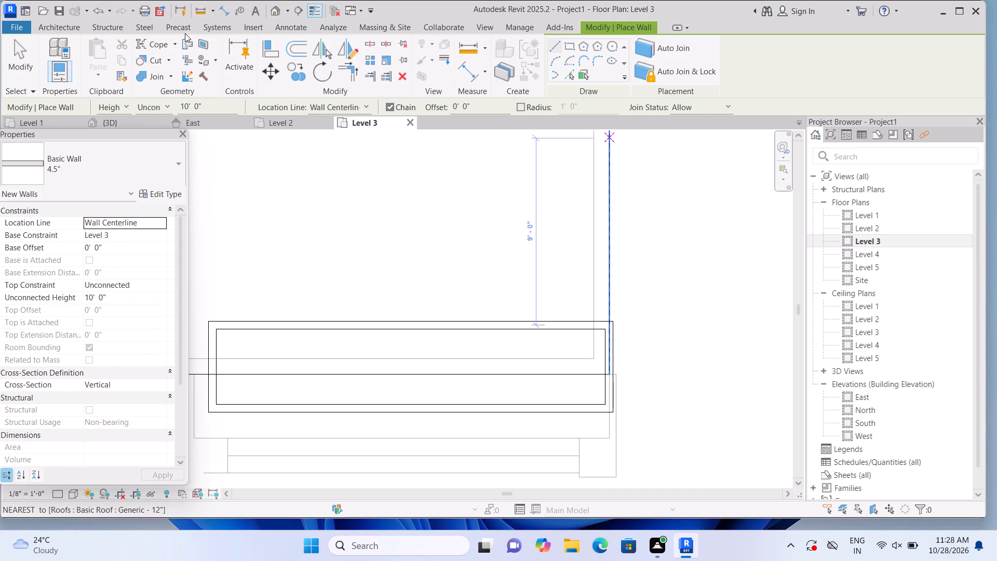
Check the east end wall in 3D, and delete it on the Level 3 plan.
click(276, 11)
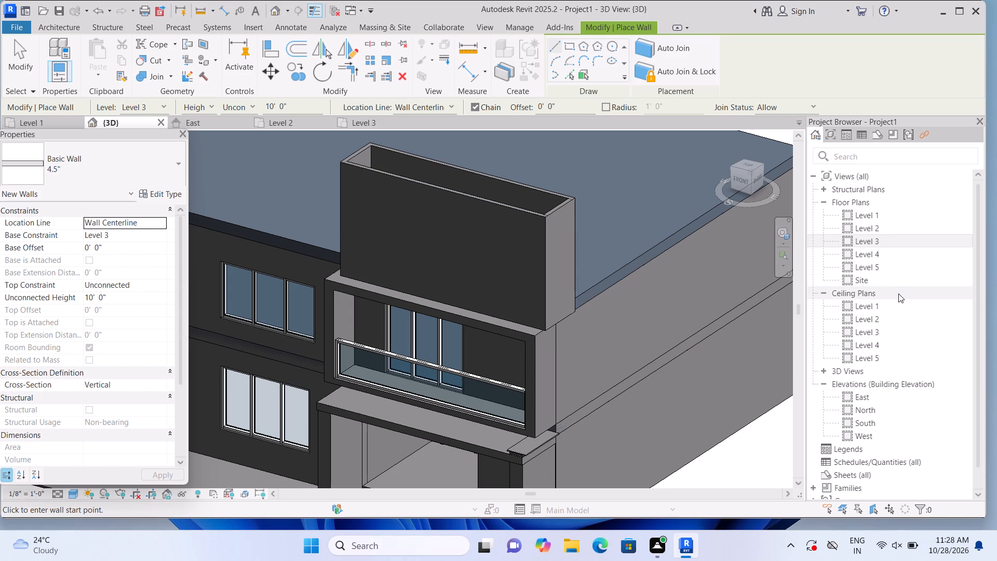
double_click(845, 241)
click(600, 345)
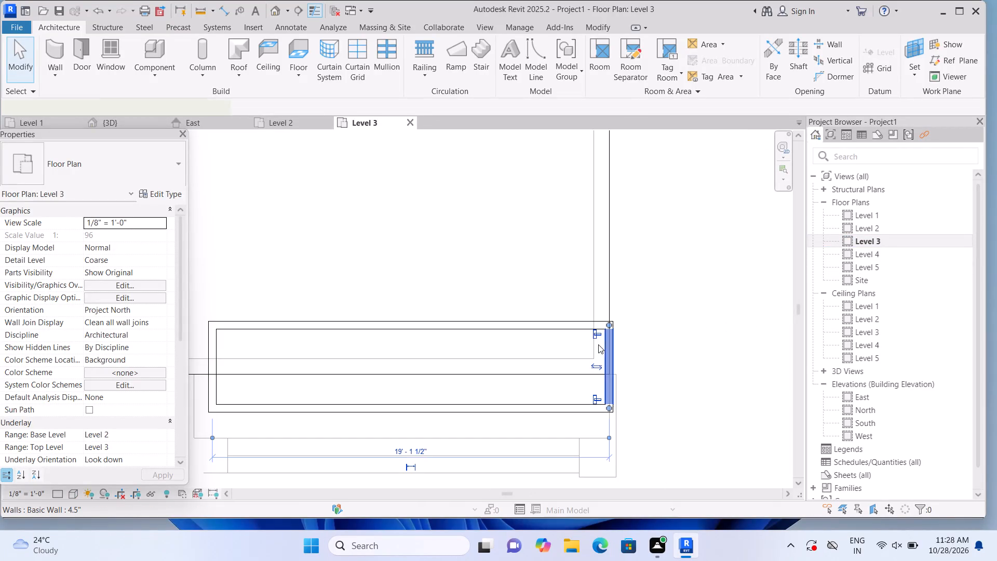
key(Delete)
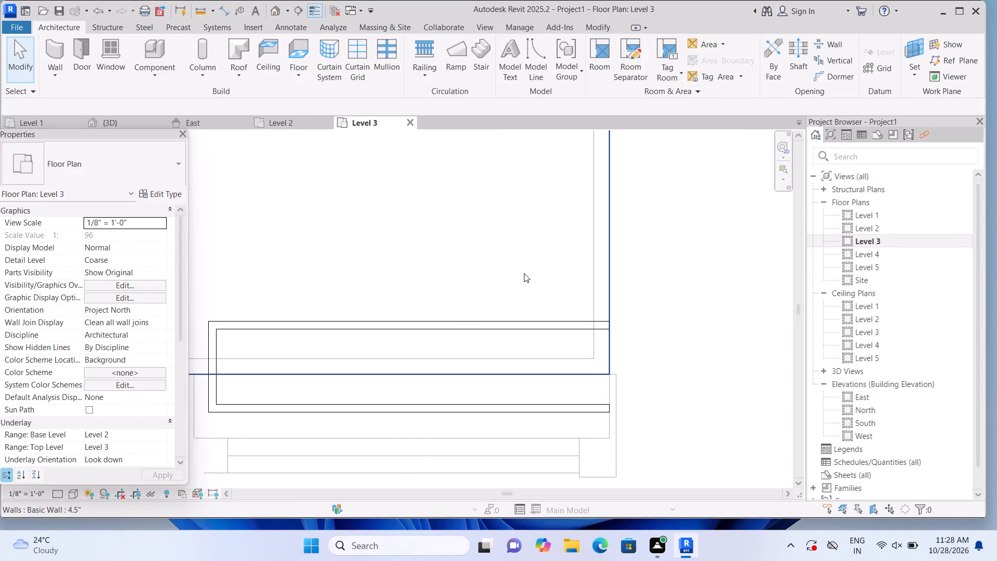
Draw a new 4.5" basic east end wall between the front and back walls, 18'-9" from the west end wall and 4 1/2" inside the roof edge.
click(55, 56)
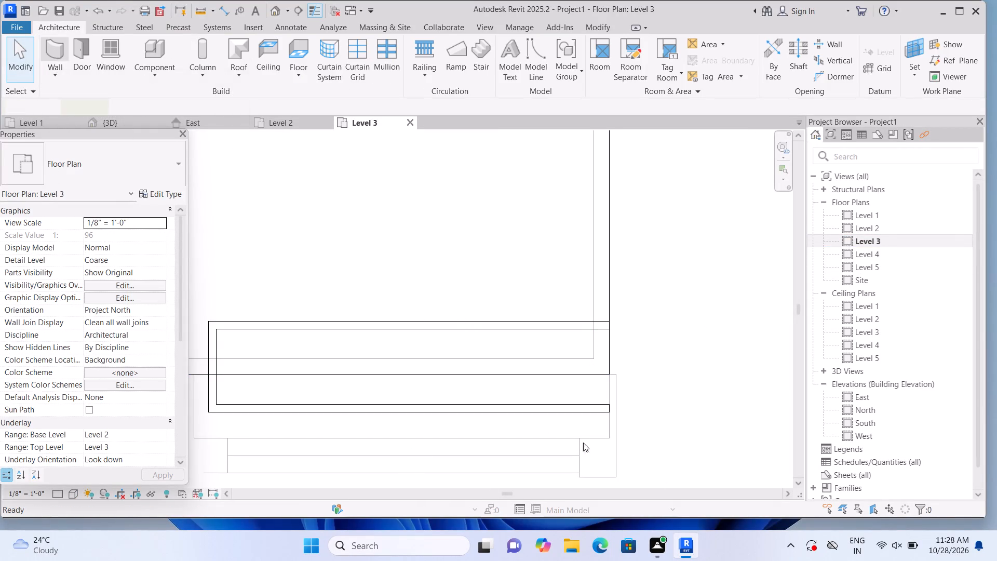
click(598, 404)
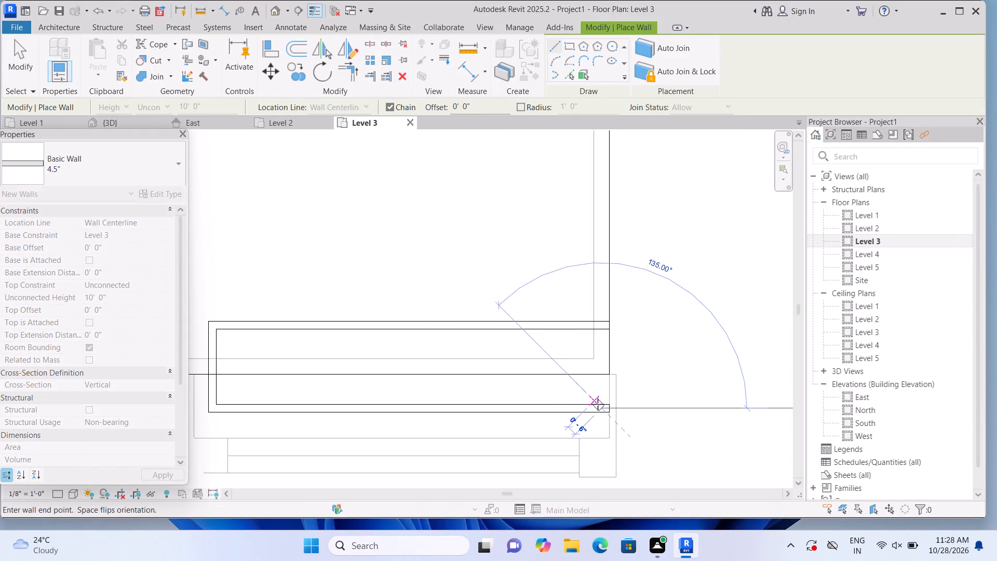
click(603, 324)
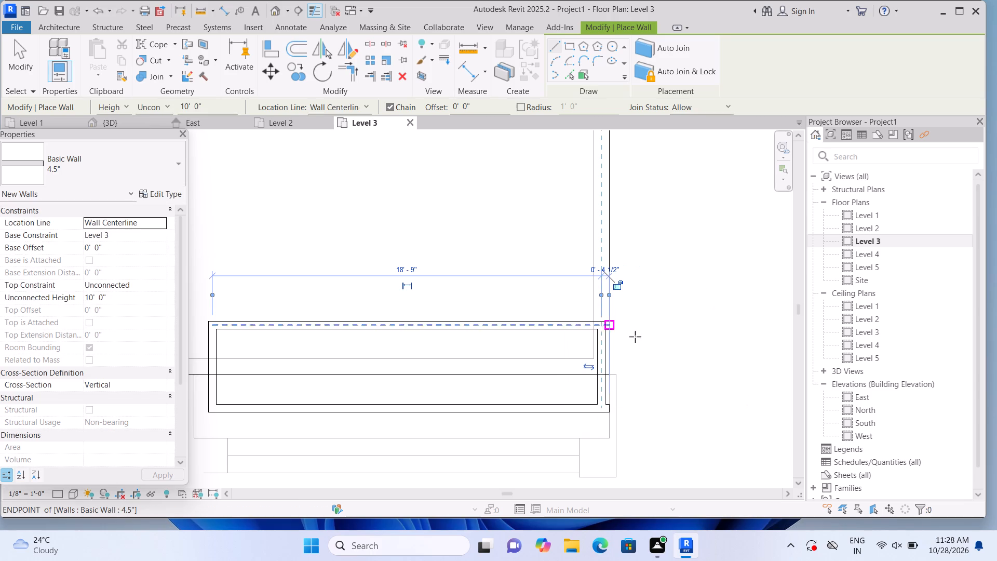
key(Escape)
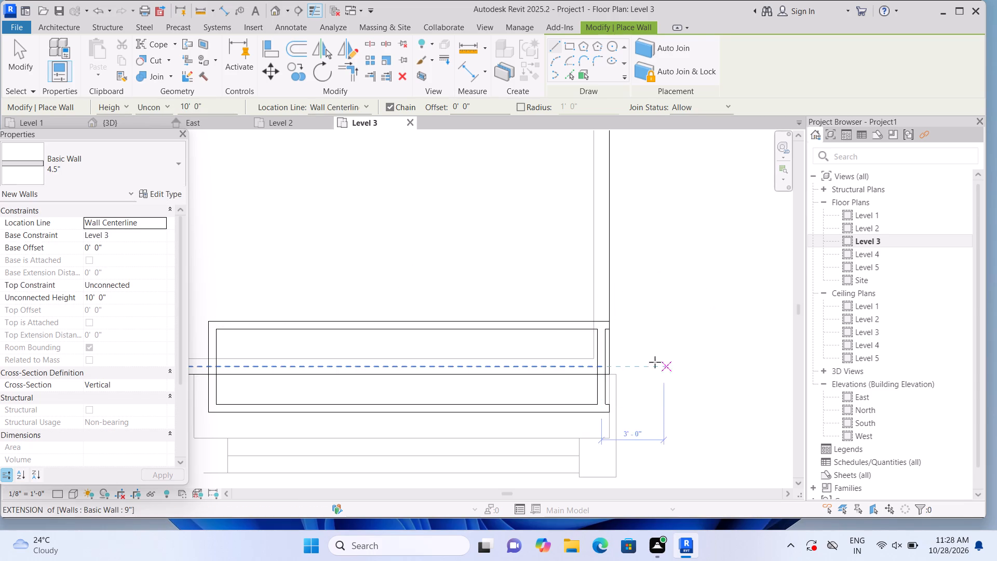
key(Escape)
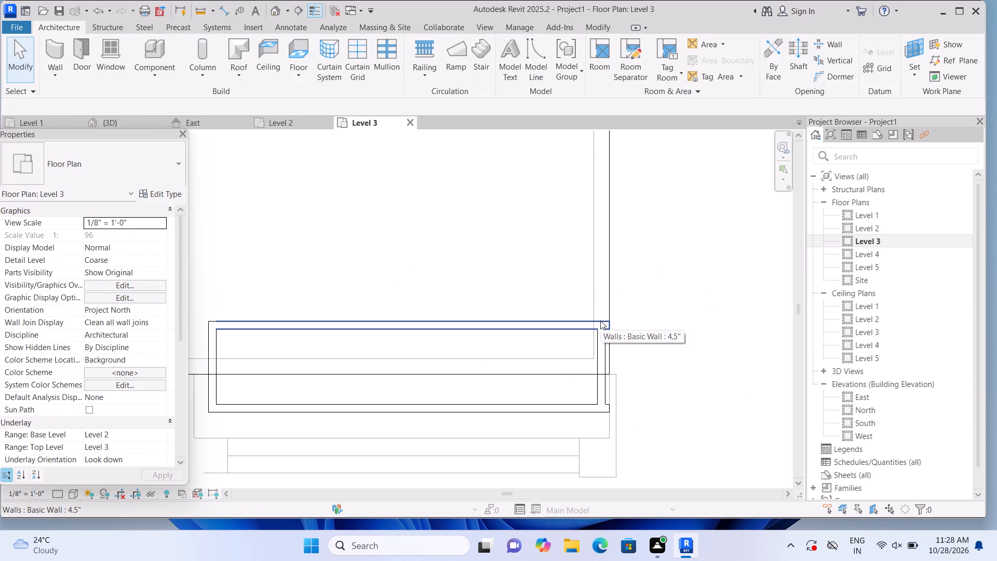
Replace the enclosure's back wall with an 18'-9" long 4.5" basic wall joining the north ends of the east and west walls.
click(596, 319)
key(Delete)
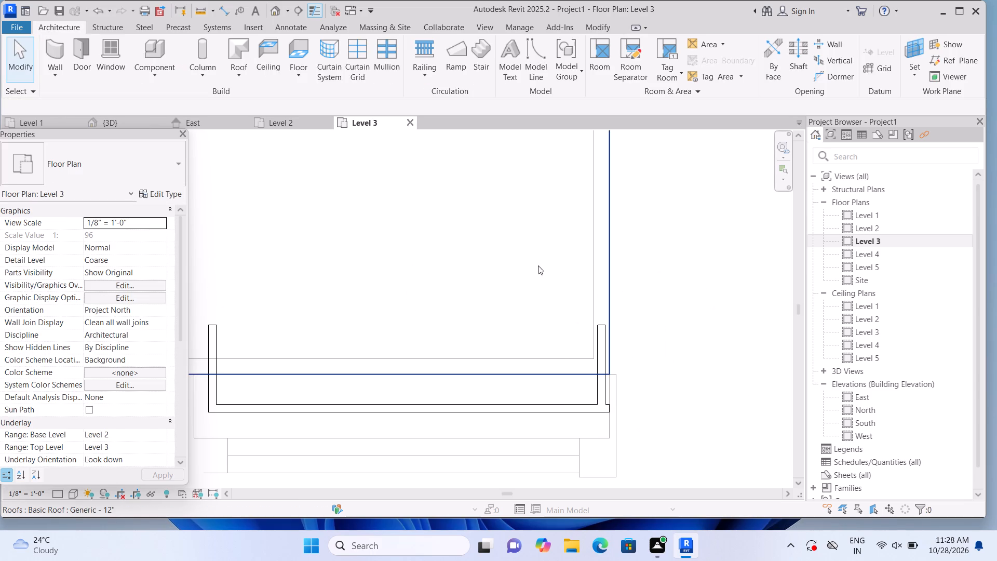
click(56, 55)
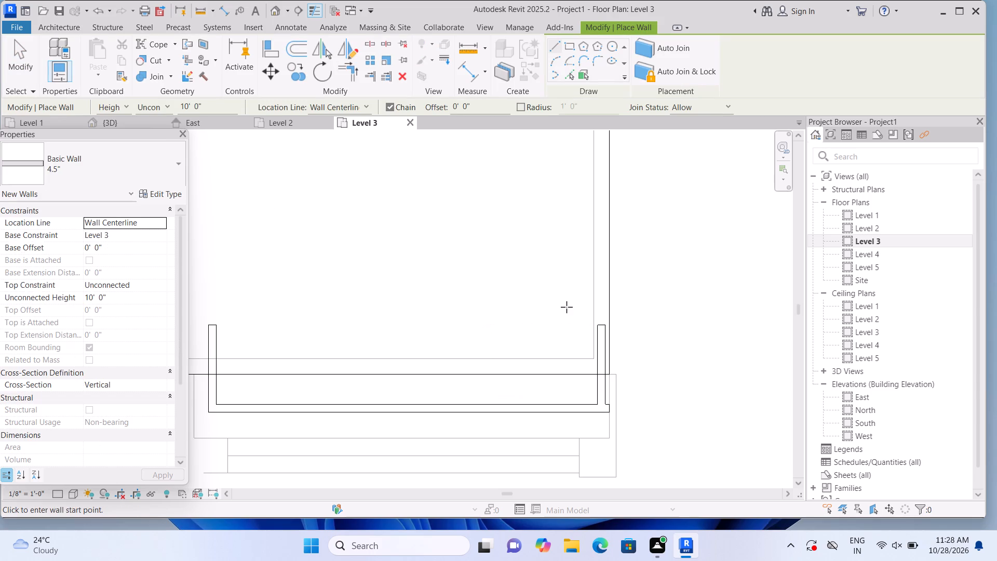
click(601, 327)
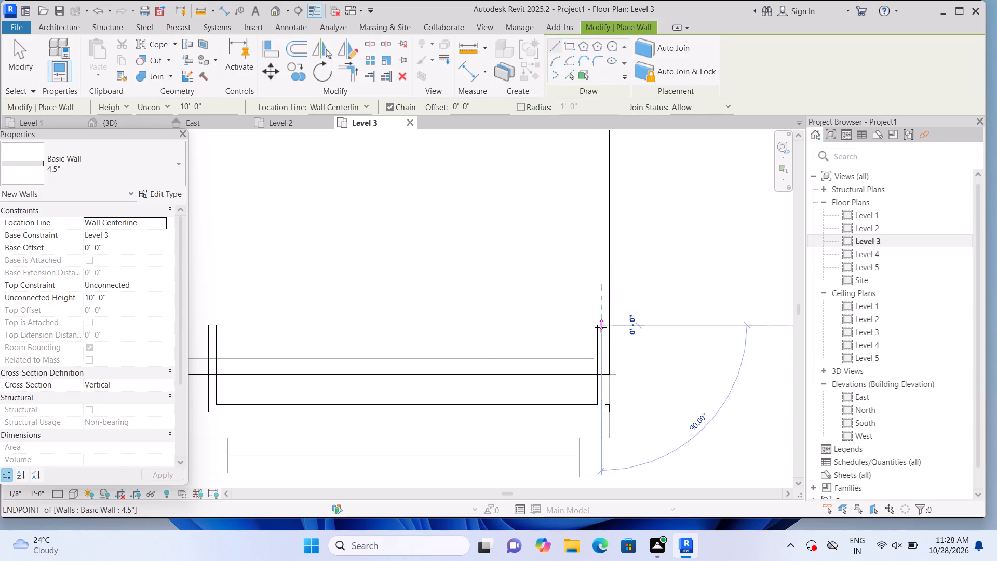
click(214, 329)
key(Escape)
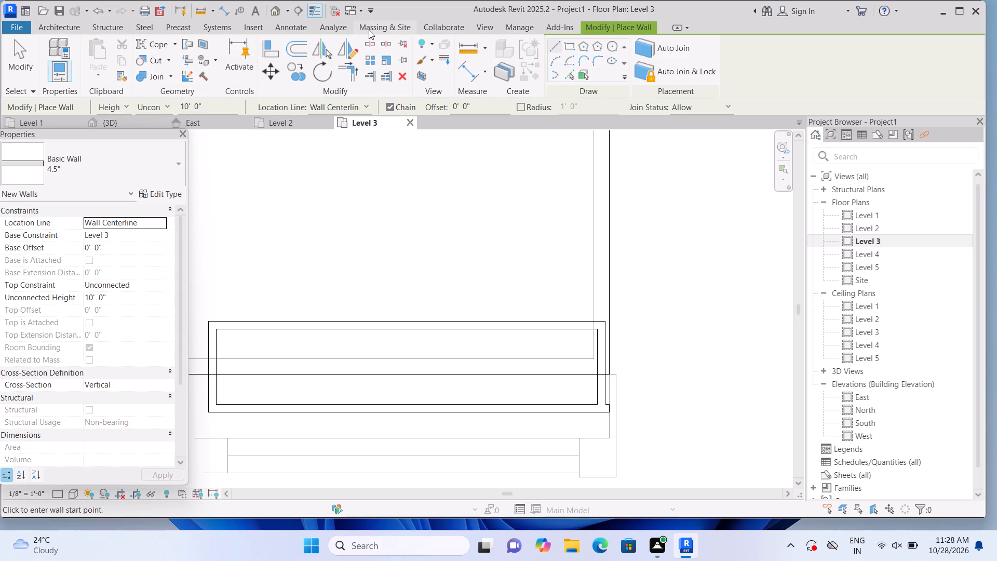
Examine the rebuilt rooftop enclosure in 3D, checking its east corner against the roof edge and window surround.
click(275, 11)
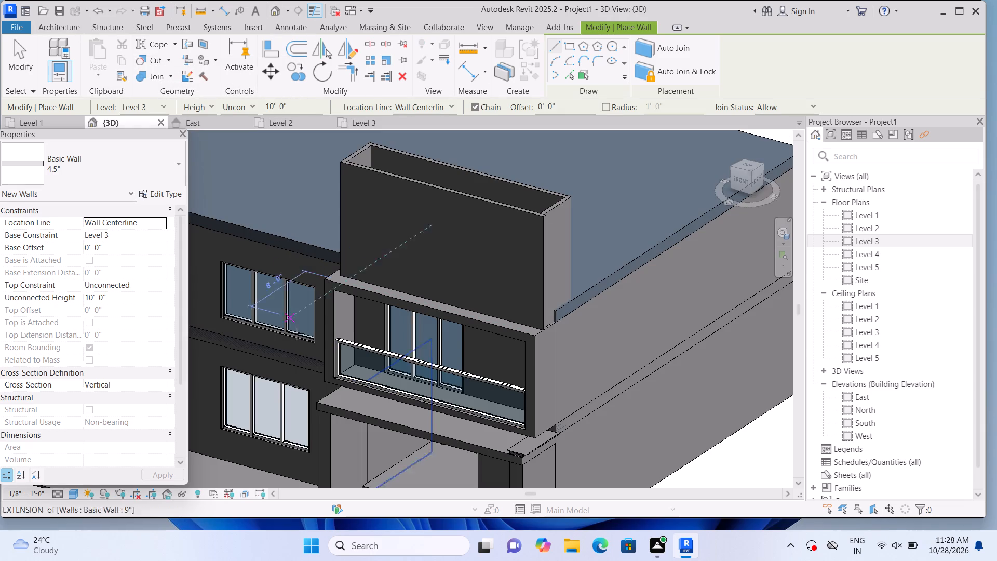
scroll(322, 377, down, 3)
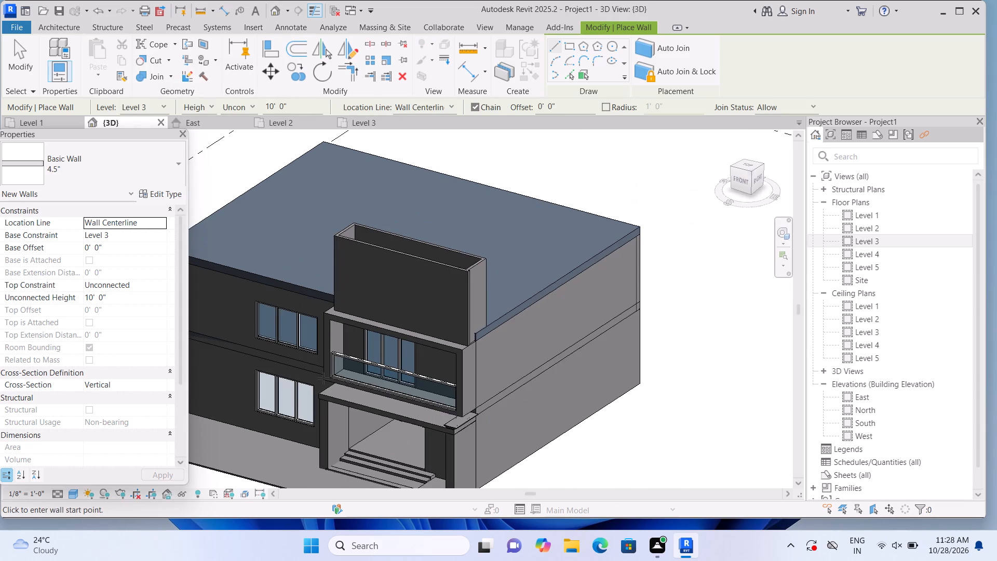
scroll(324, 383, down, 1)
key(Escape)
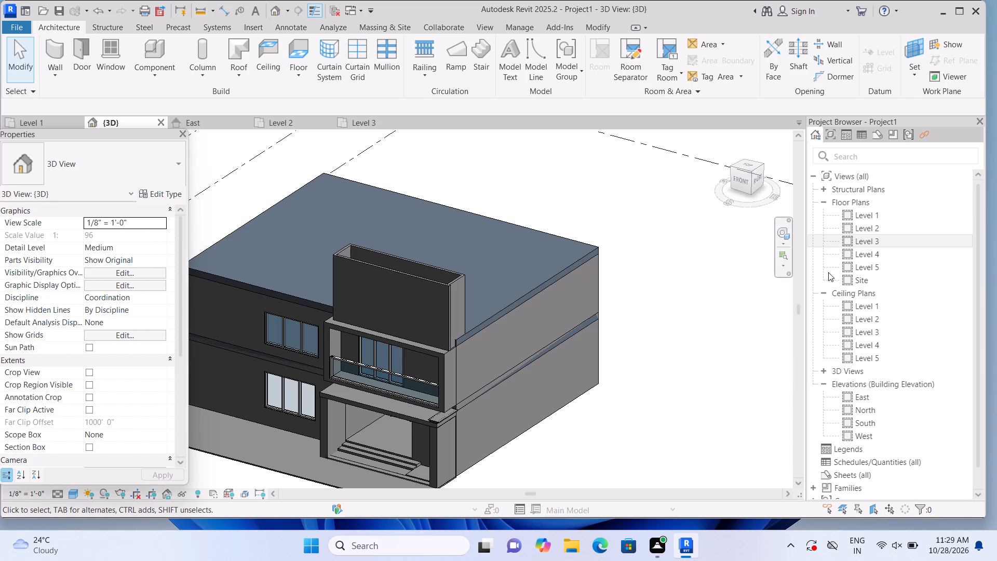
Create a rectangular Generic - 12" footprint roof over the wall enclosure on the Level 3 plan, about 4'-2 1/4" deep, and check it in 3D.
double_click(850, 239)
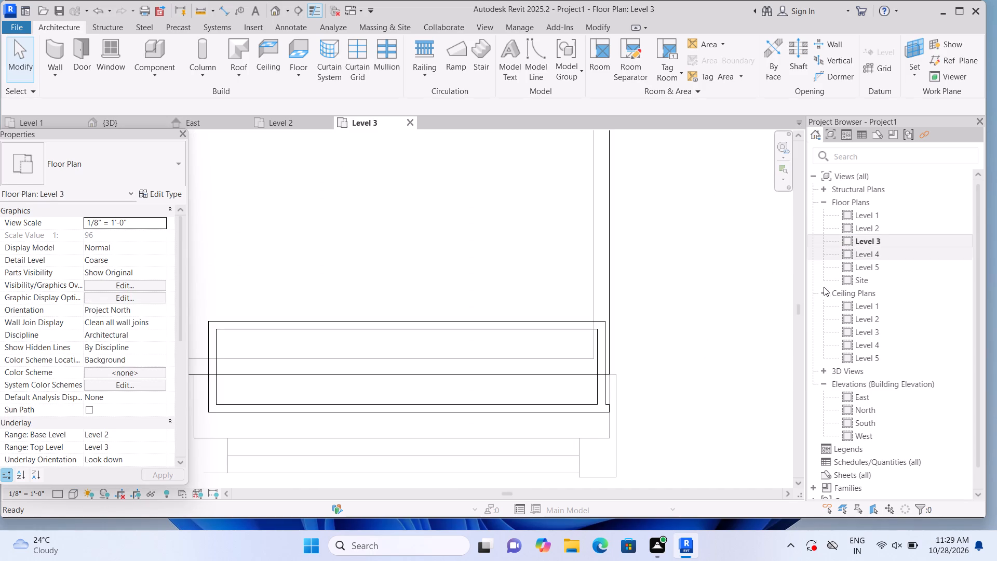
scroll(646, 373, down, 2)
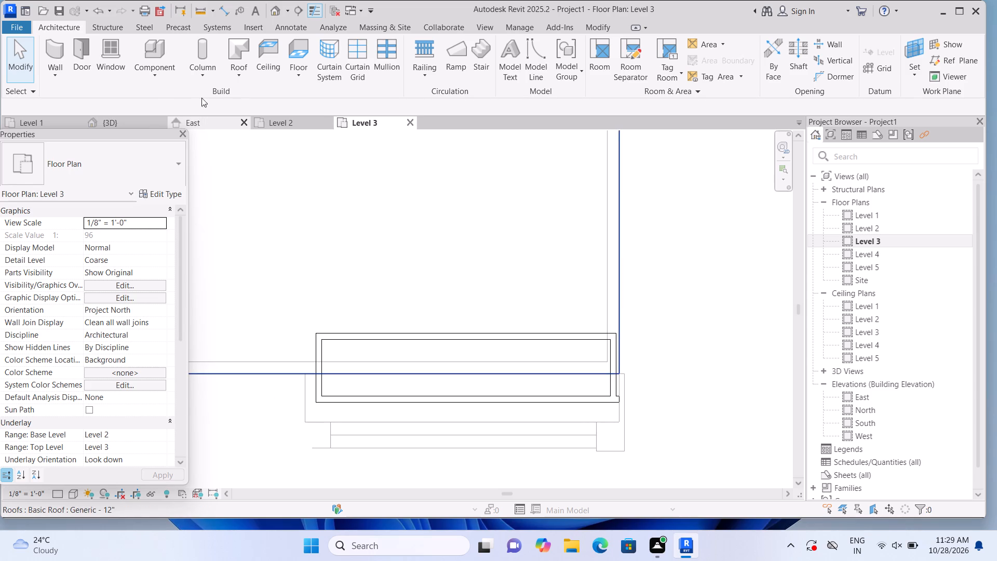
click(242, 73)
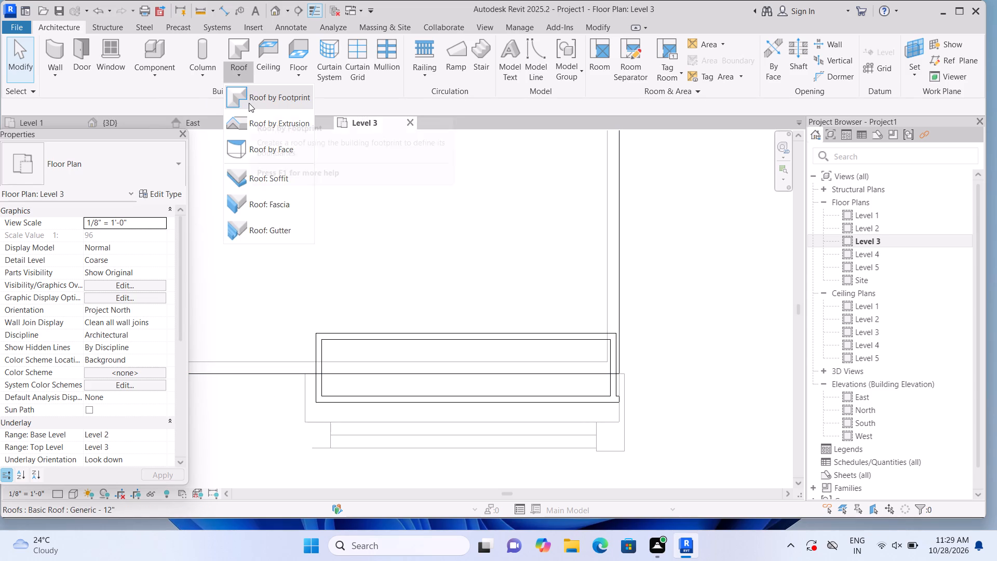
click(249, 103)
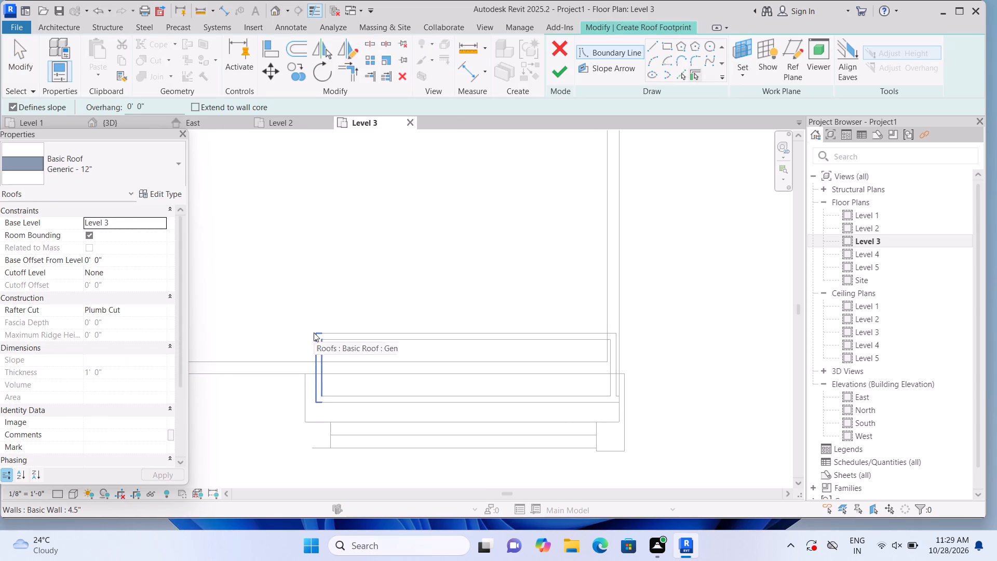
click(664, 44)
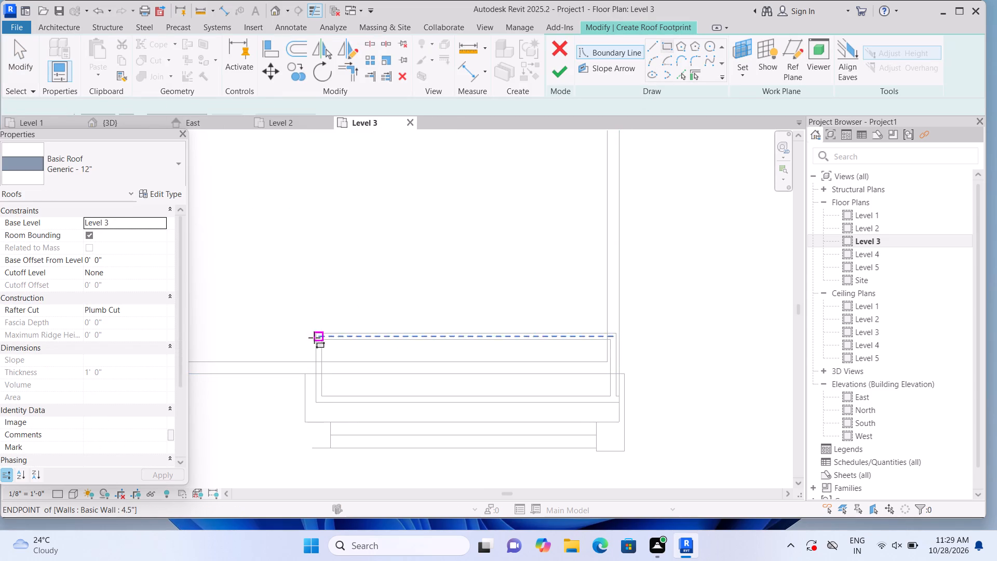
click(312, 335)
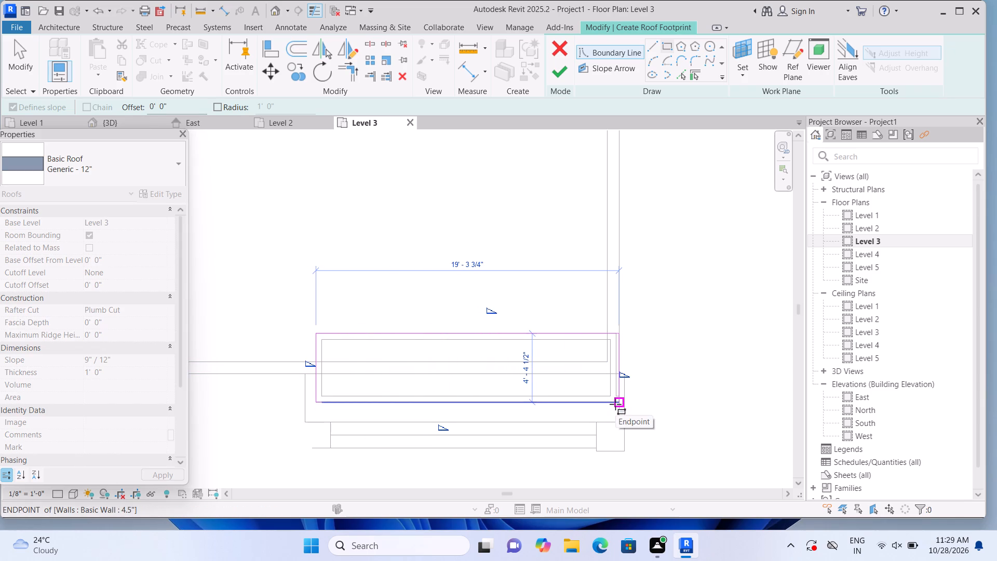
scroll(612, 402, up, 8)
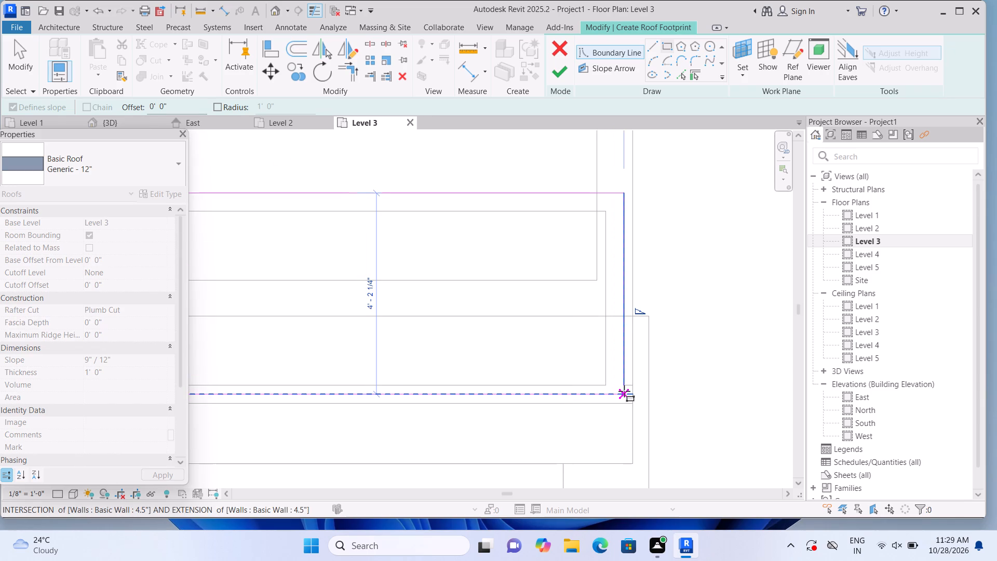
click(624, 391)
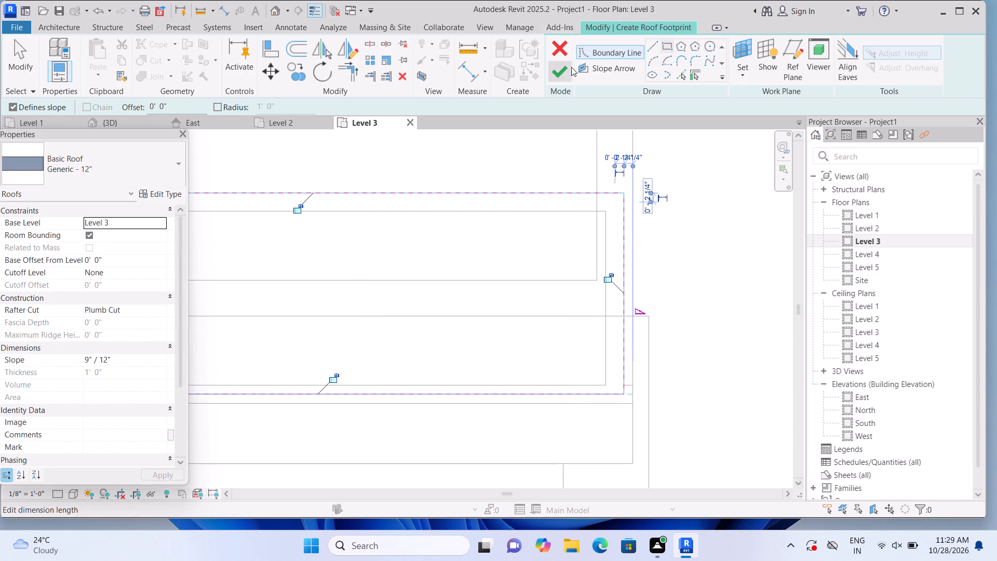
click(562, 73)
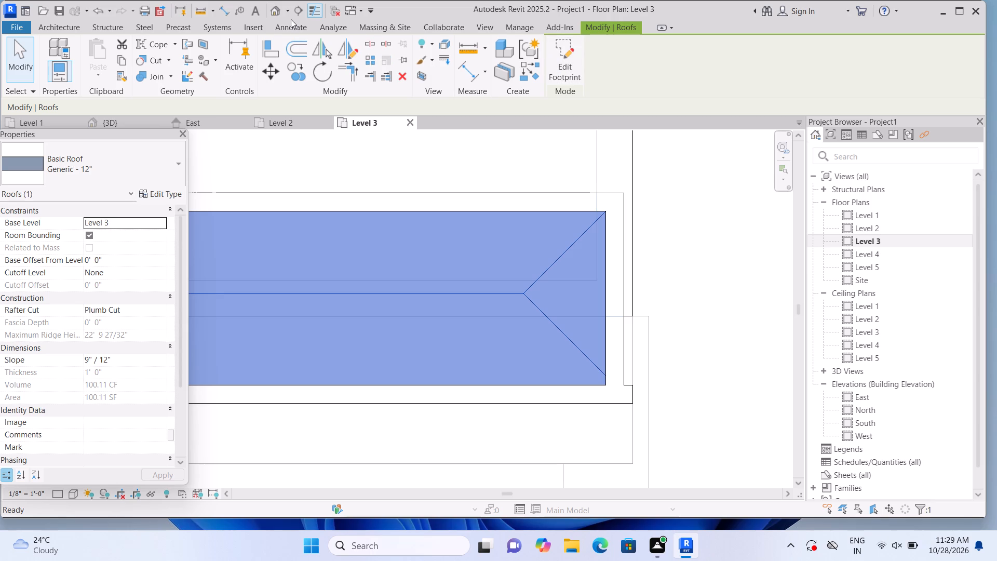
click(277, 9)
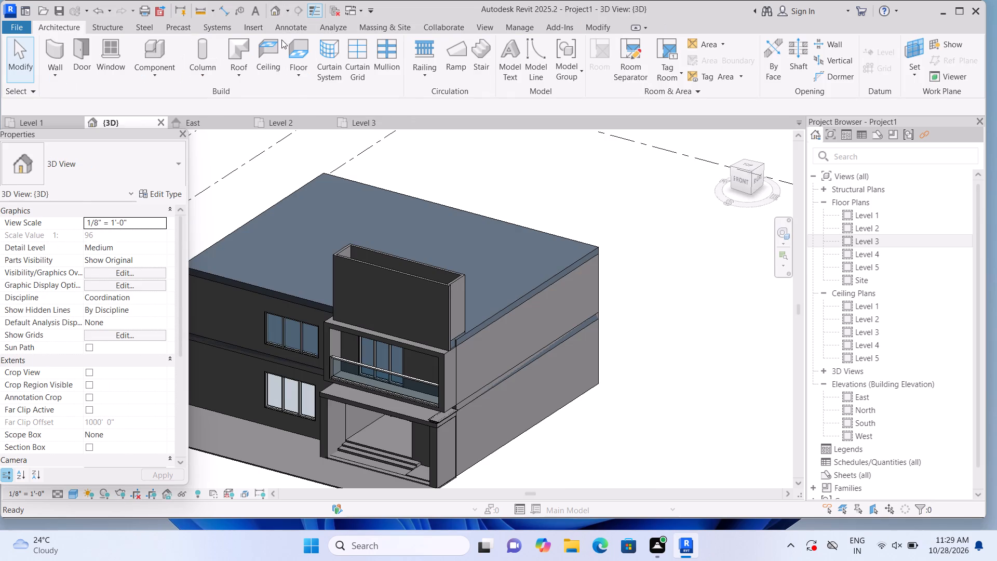
Set the Level 4 floor plan's underlay base level to Level 3 and bring the enclosure walls into view.
double_click(845, 253)
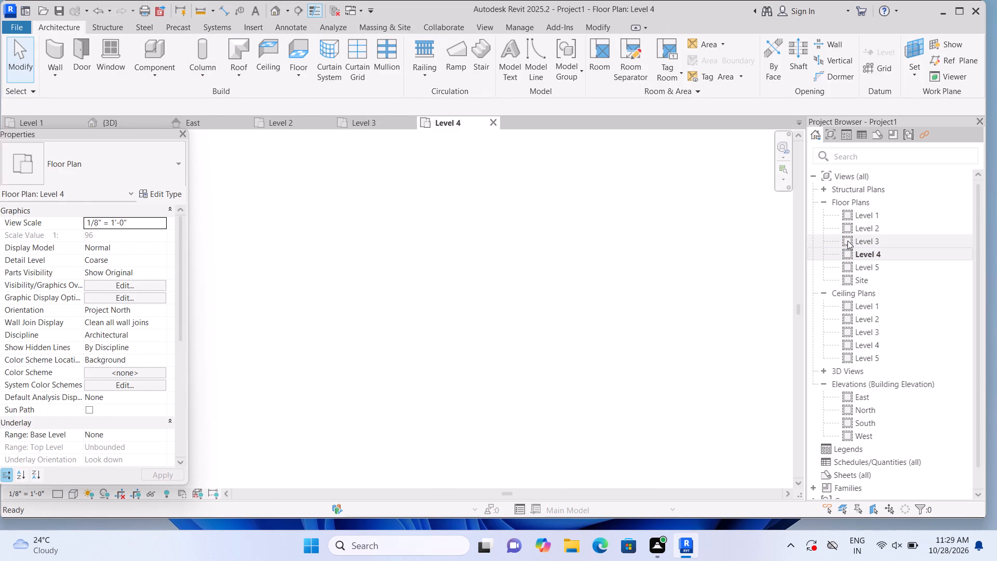
click(170, 416)
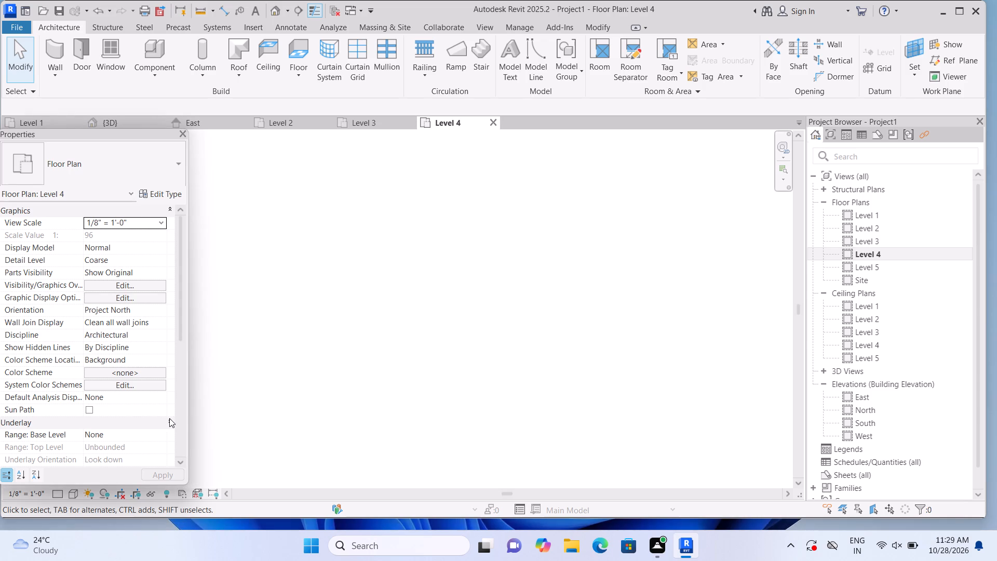
click(169, 418)
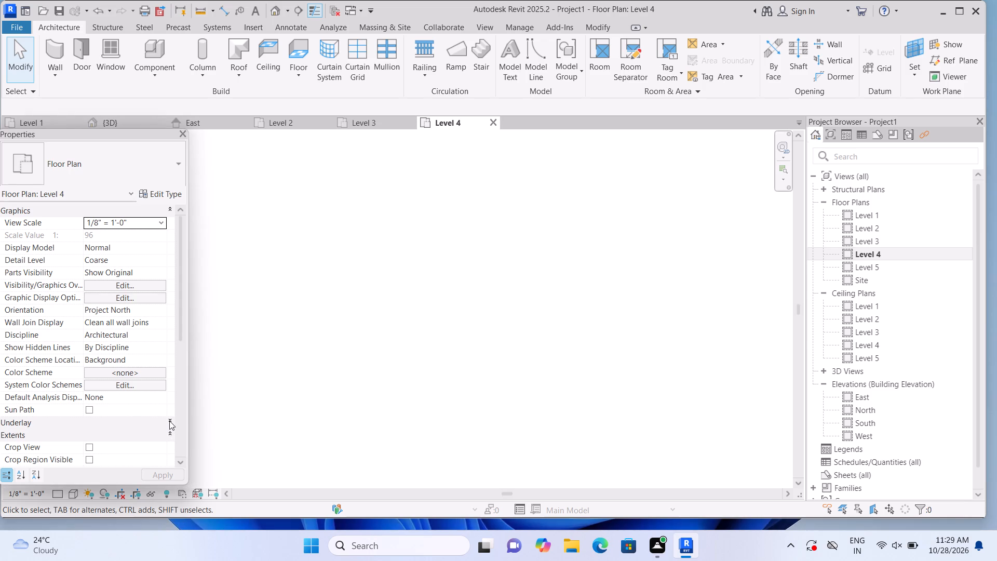
click(169, 420)
click(169, 418)
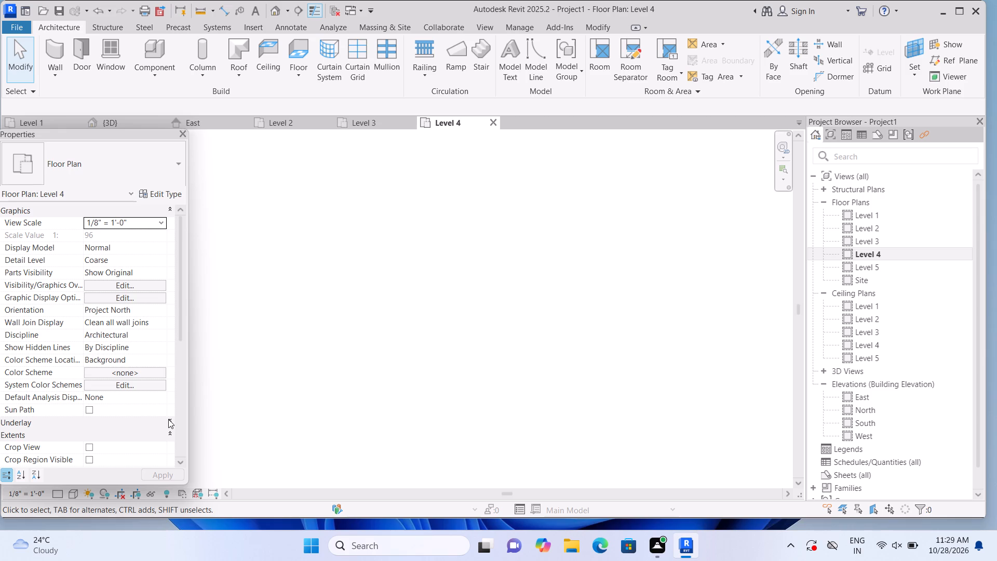
click(169, 419)
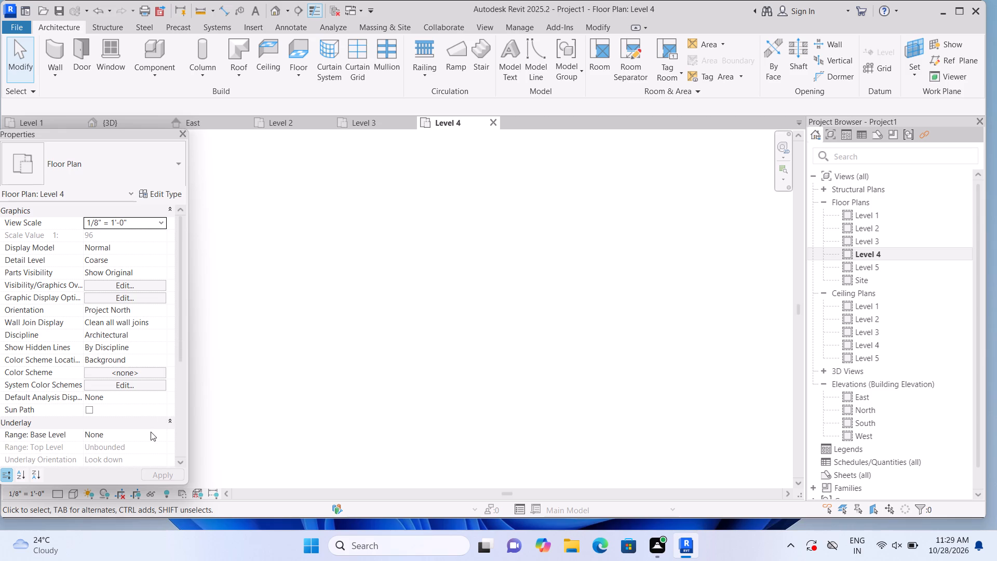
click(151, 432)
click(161, 435)
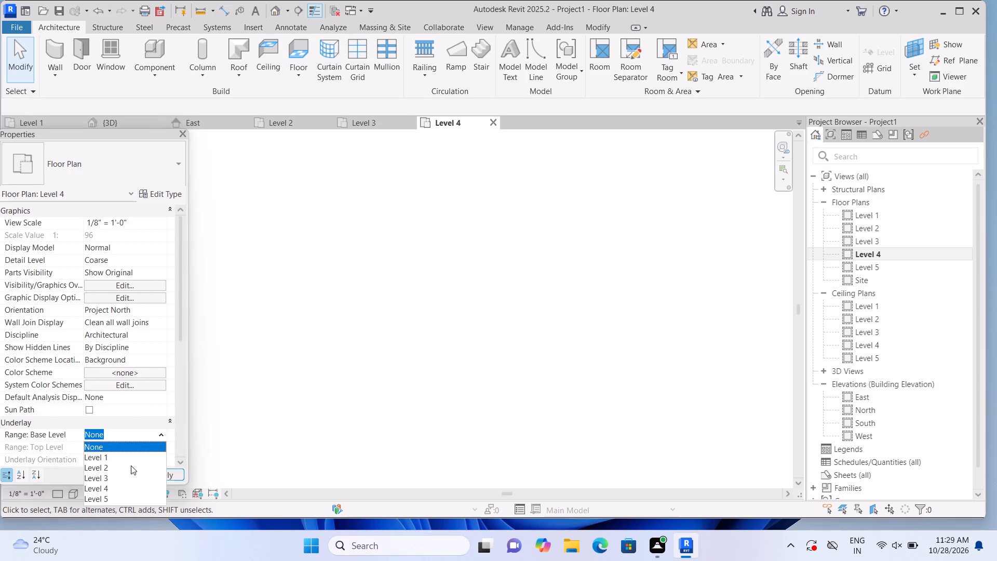
click(107, 476)
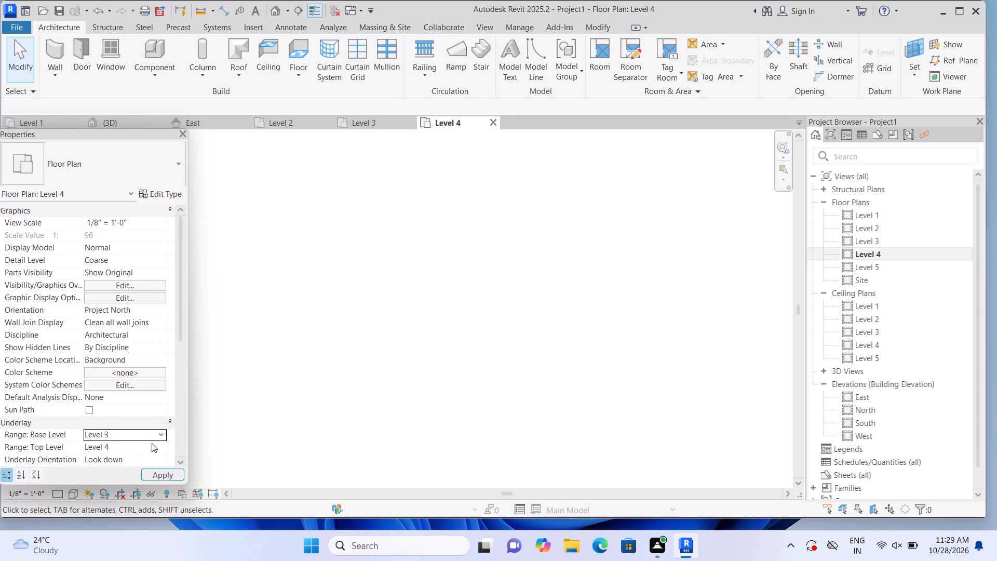
click(164, 477)
scroll(270, 455, down, 5)
middle_drag(314, 466, 493, 435)
scroll(490, 431, down, 1)
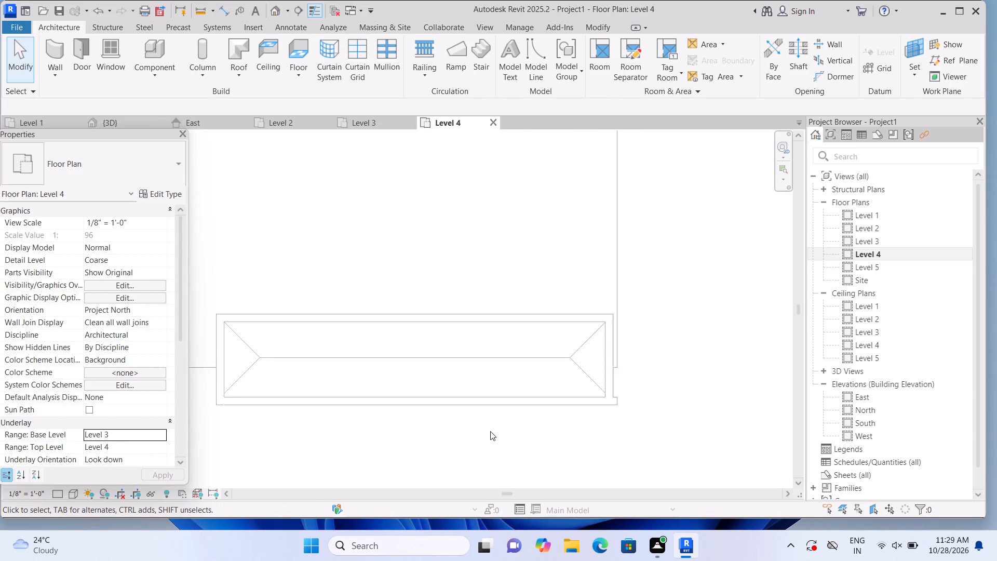
scroll(490, 431, down, 3)
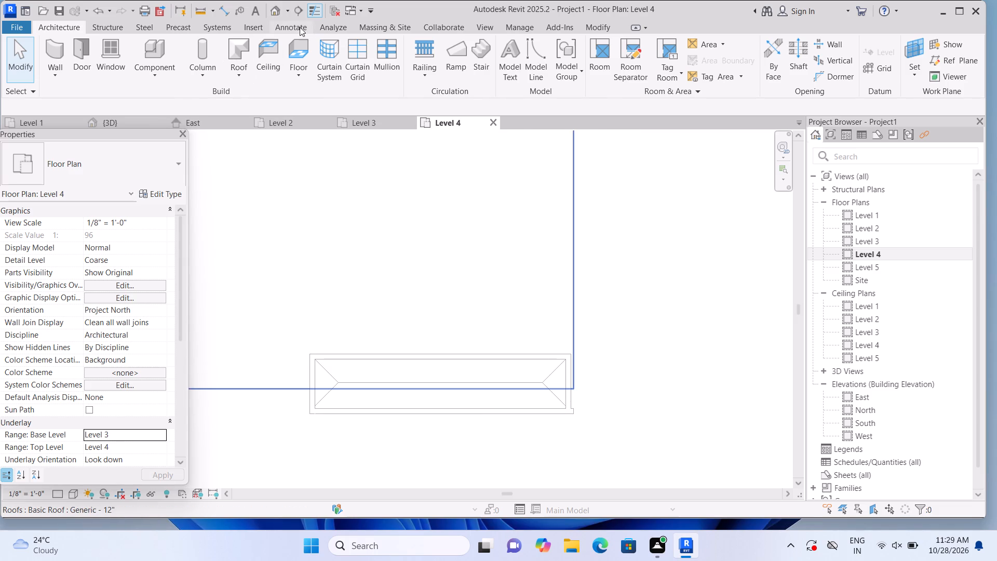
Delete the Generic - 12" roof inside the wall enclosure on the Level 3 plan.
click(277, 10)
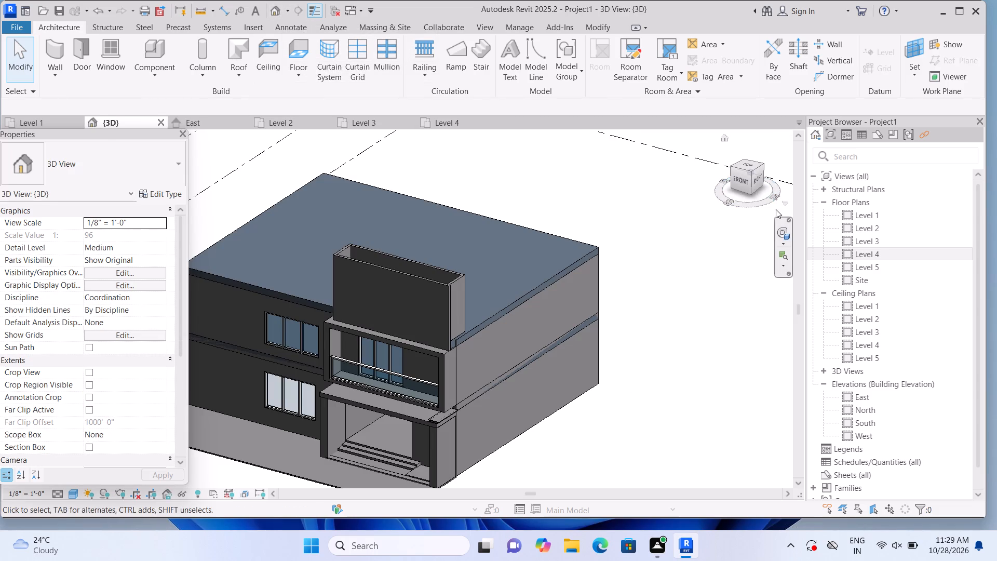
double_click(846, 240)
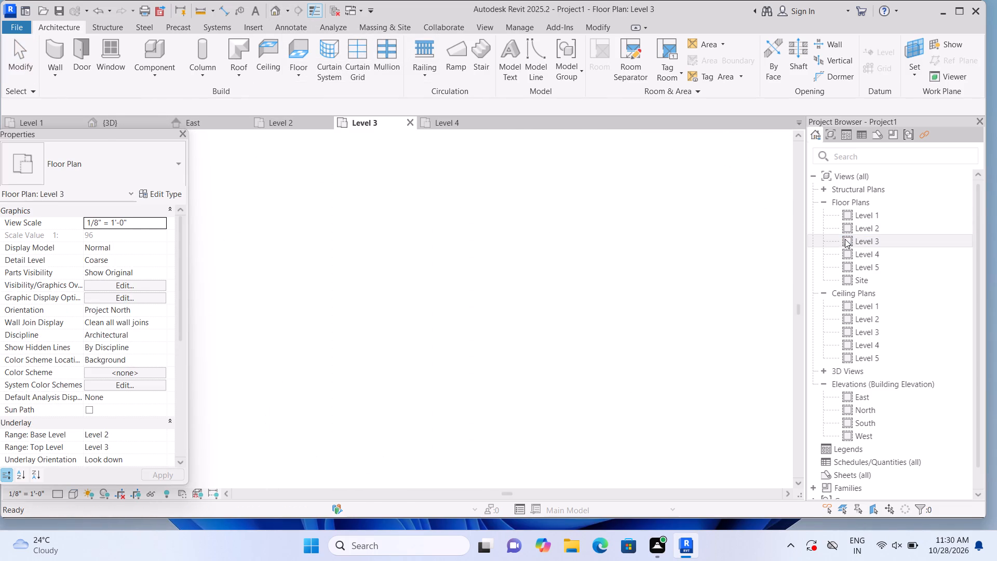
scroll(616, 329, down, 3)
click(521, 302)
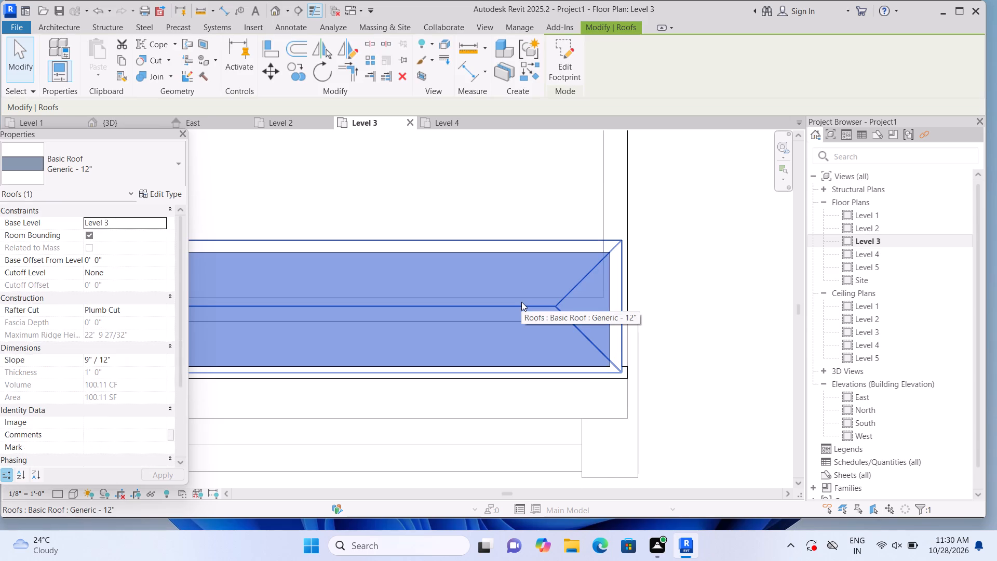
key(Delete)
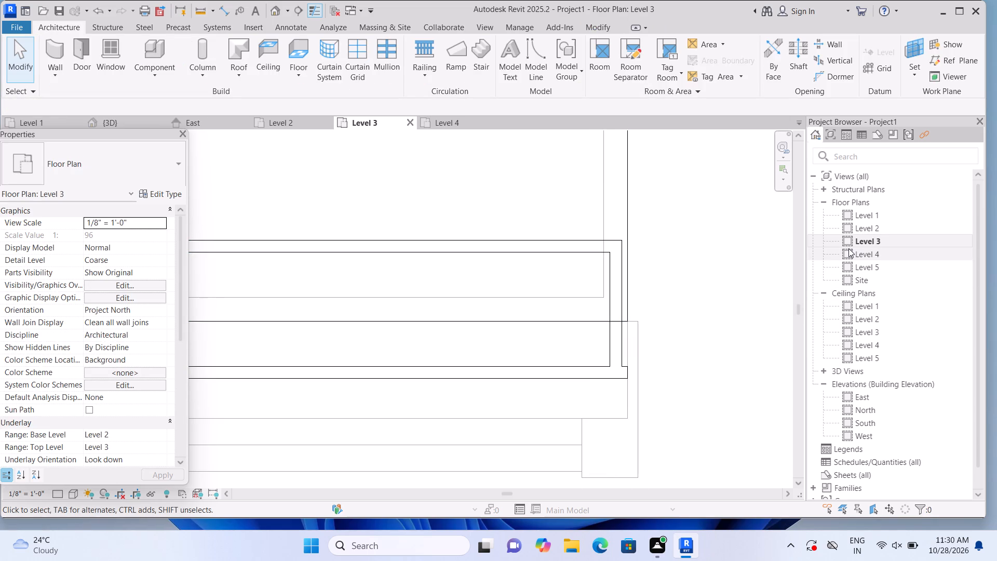
Sketch a rectangular footprint for a Generic - 12" roof on Level 4, about 4'-2 1/4" deep, from the enclosure's northwest corner to its southeast wall intersection.
double_click(847, 251)
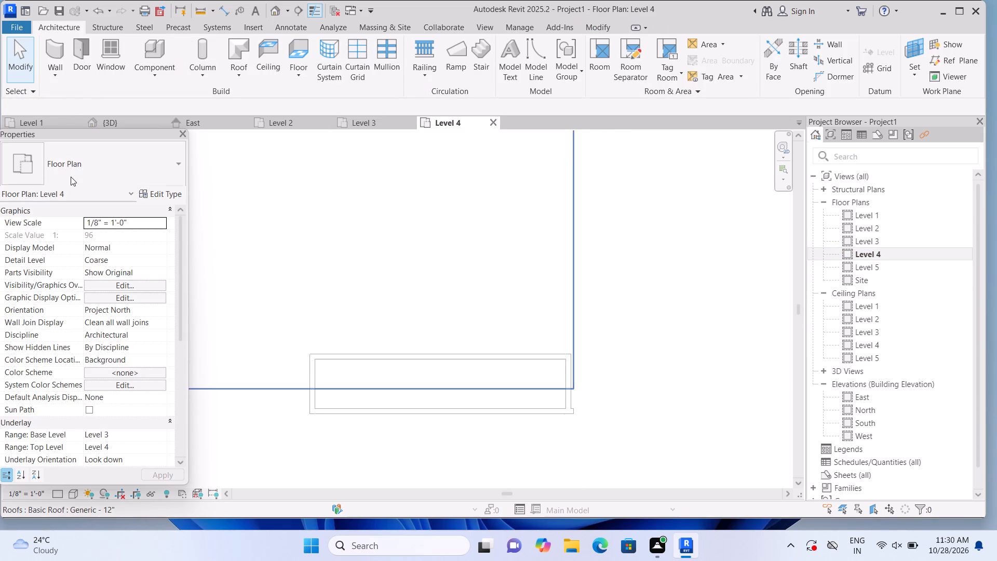
click(242, 75)
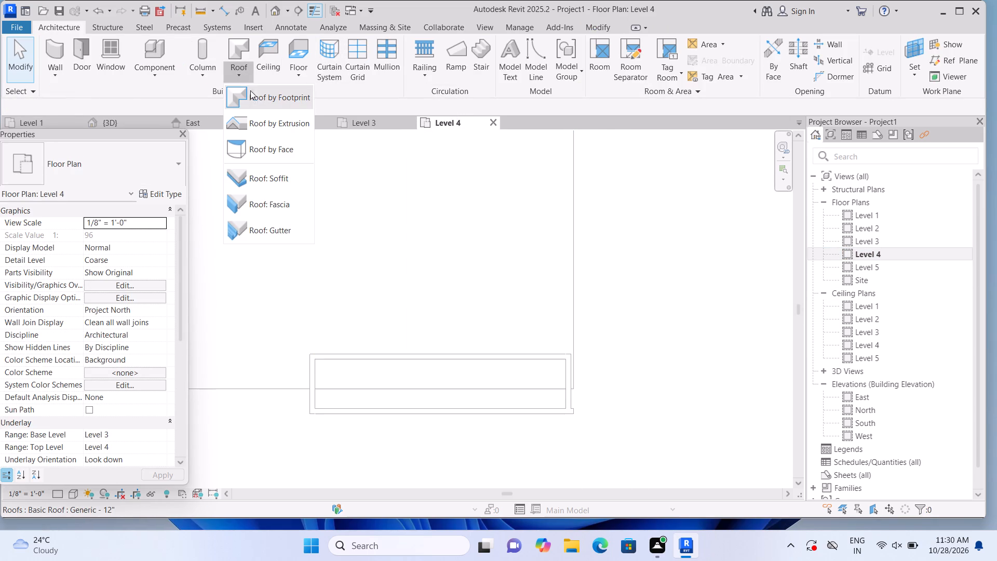
click(256, 105)
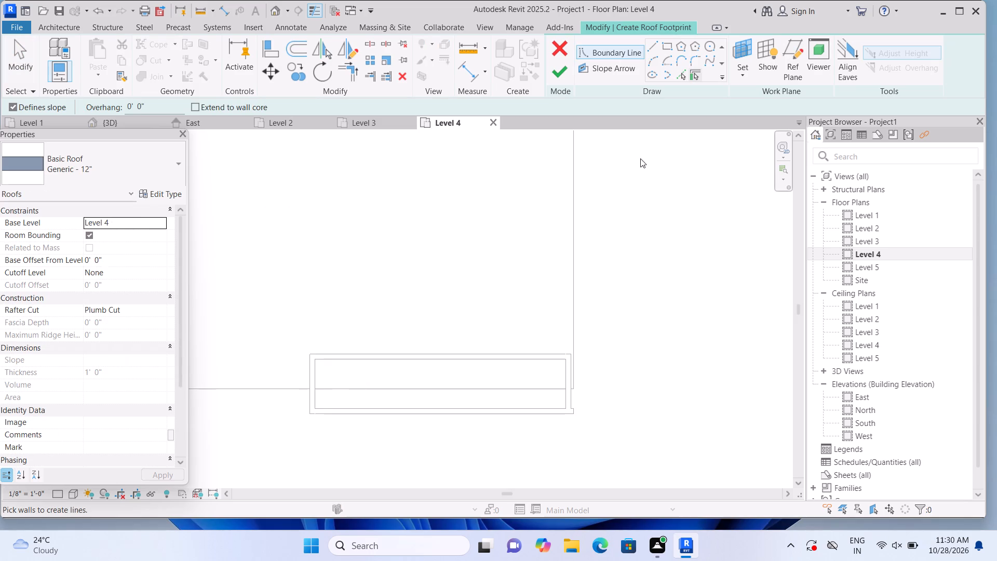
click(664, 48)
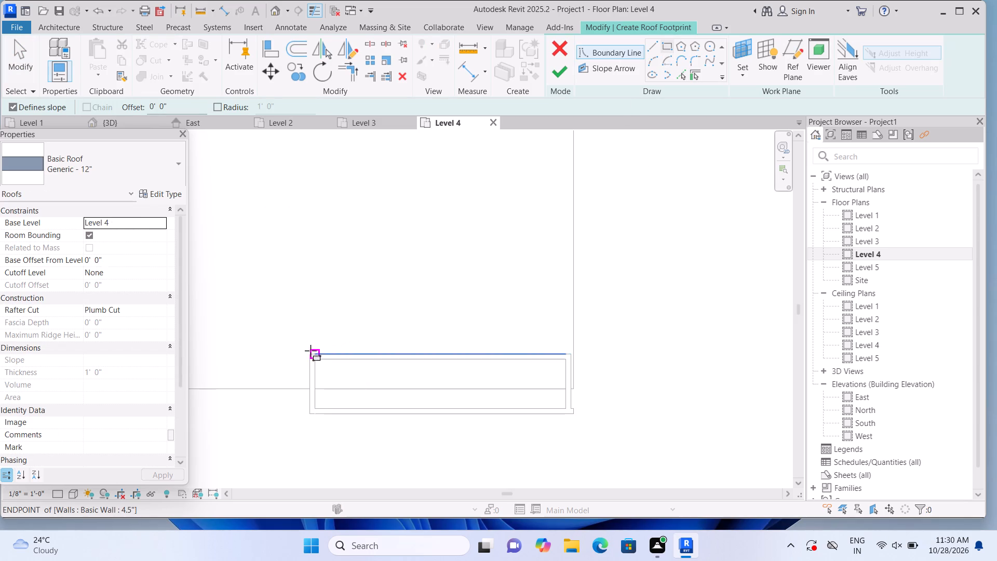
click(307, 352)
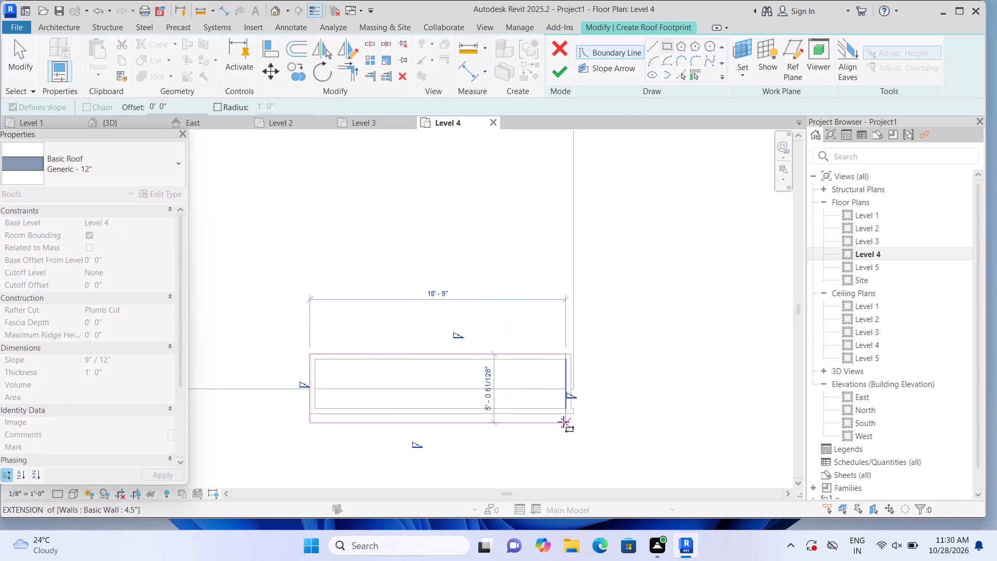
scroll(571, 413, up, 6)
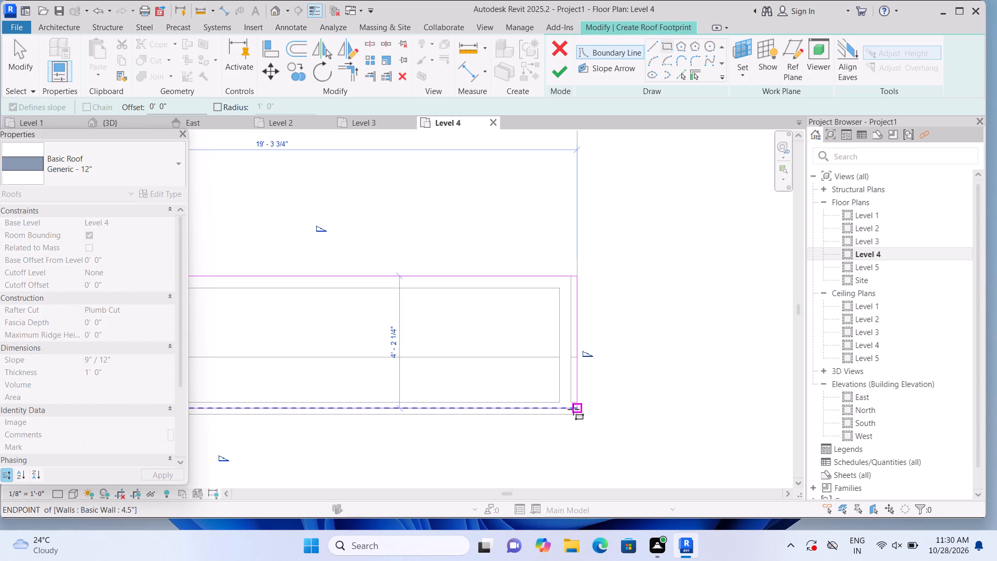
scroll(571, 408, up, 3)
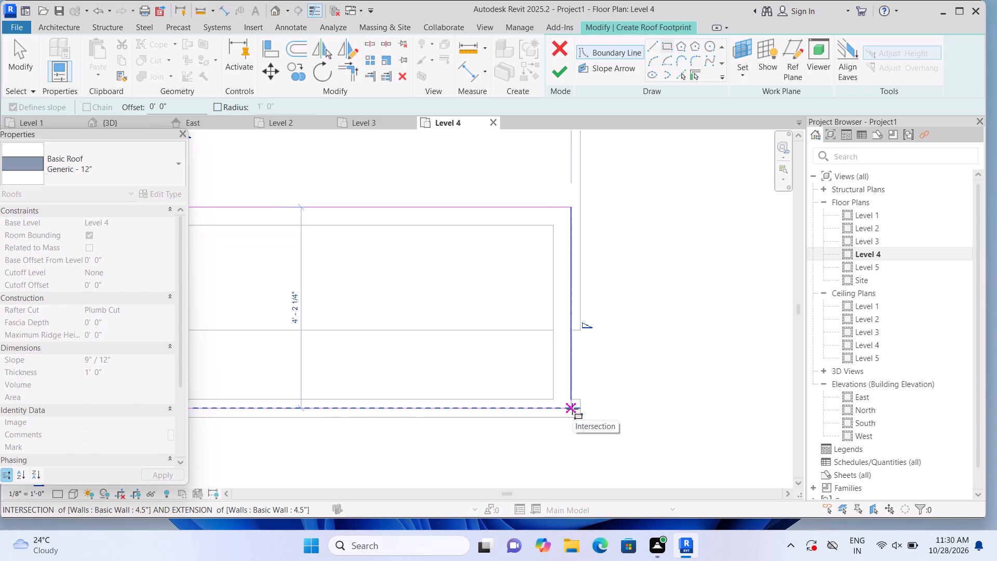
click(572, 409)
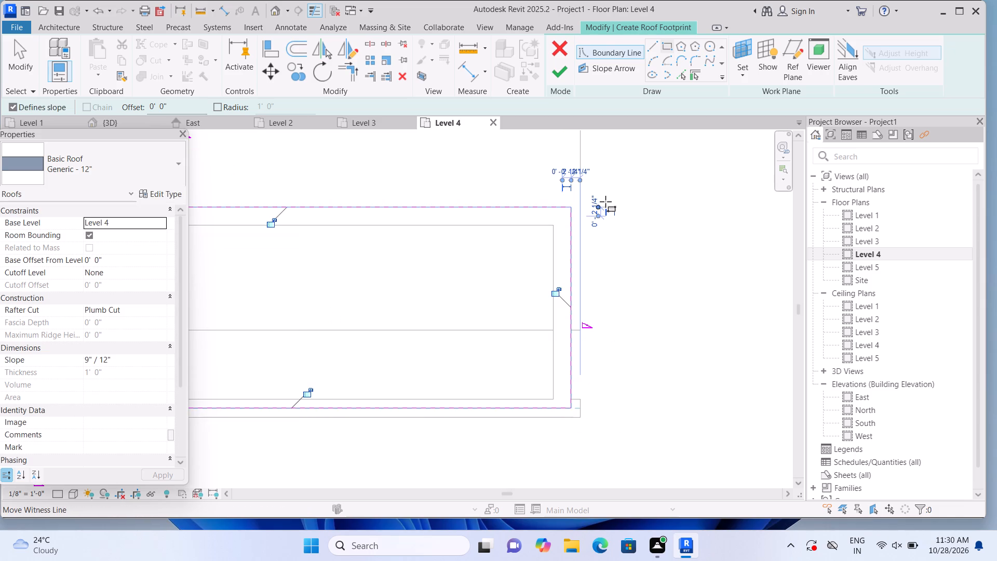
scroll(659, 316, down, 8)
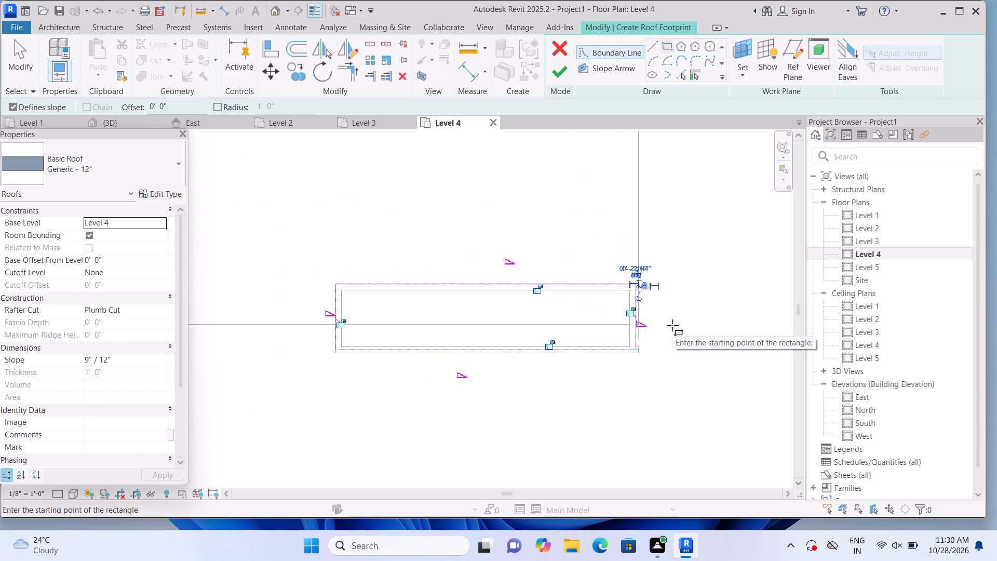
scroll(672, 327, up, 4)
scroll(672, 327, down, 2)
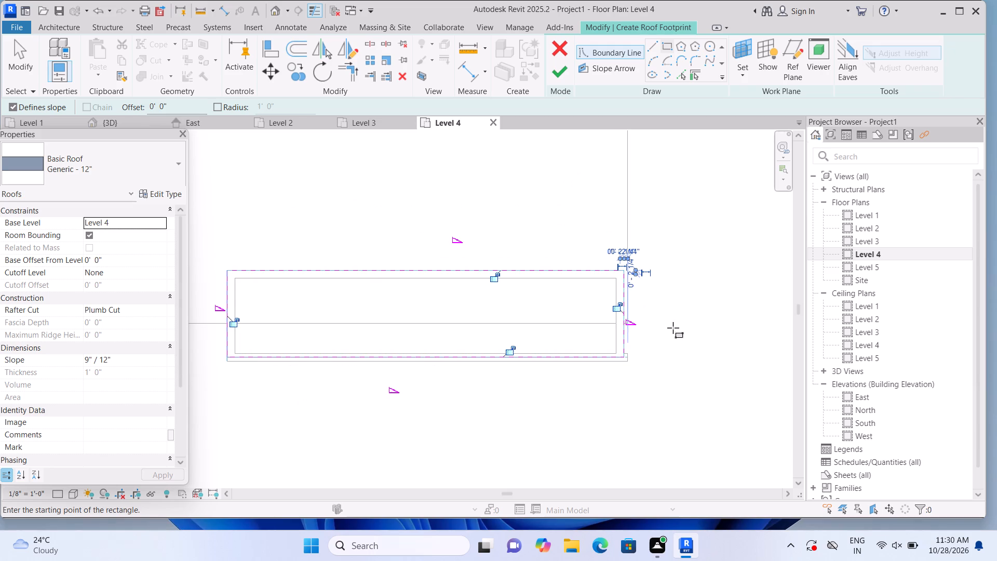
key(Escape)
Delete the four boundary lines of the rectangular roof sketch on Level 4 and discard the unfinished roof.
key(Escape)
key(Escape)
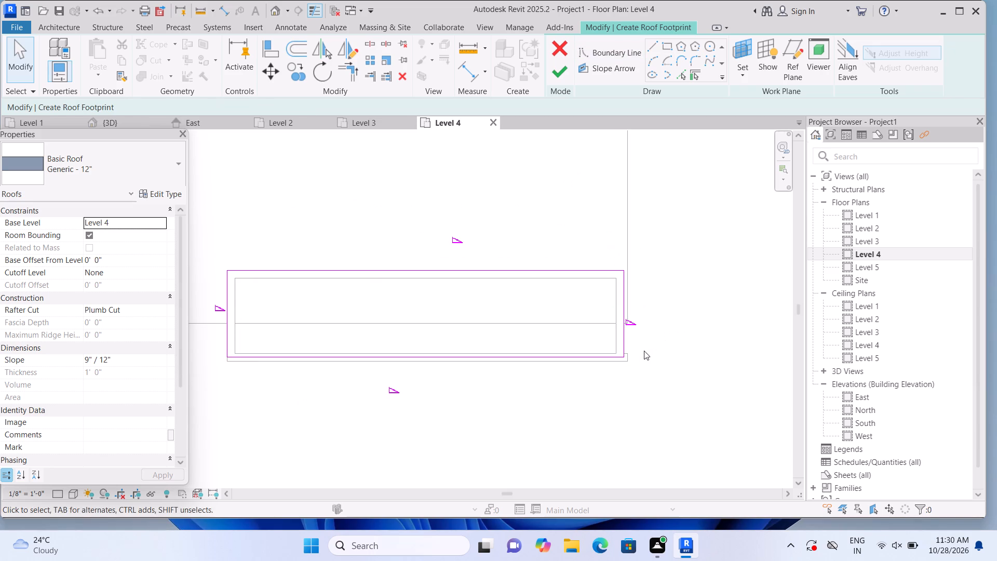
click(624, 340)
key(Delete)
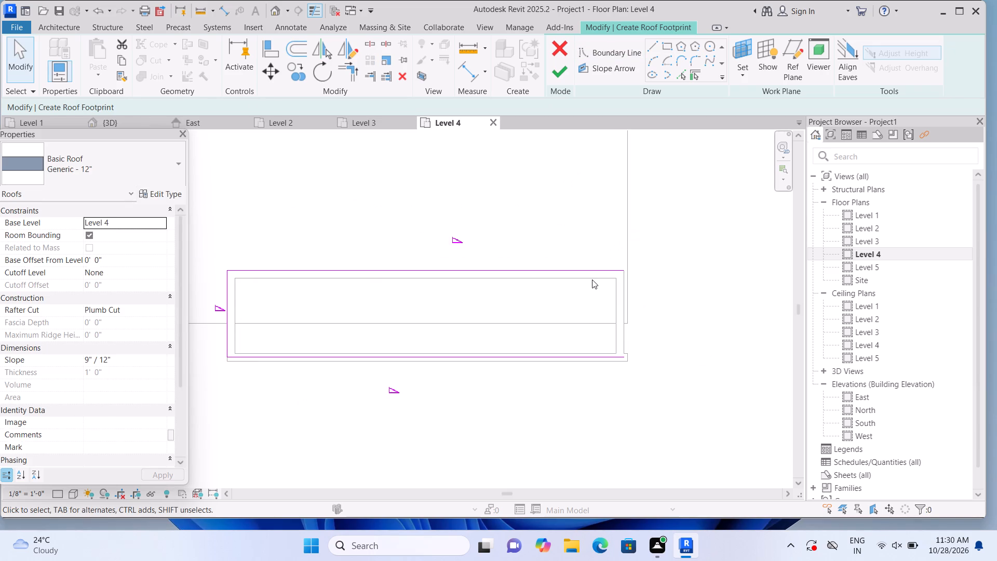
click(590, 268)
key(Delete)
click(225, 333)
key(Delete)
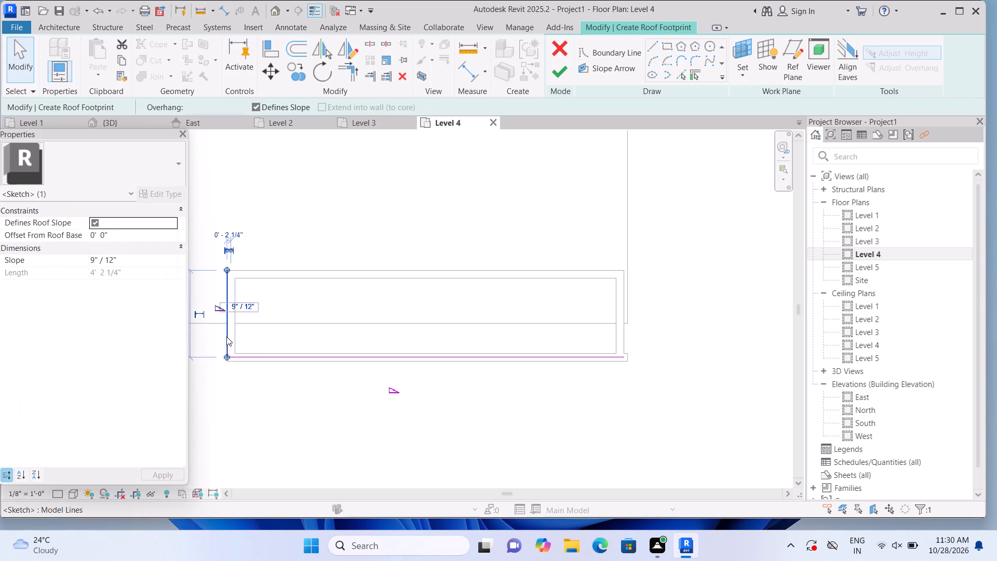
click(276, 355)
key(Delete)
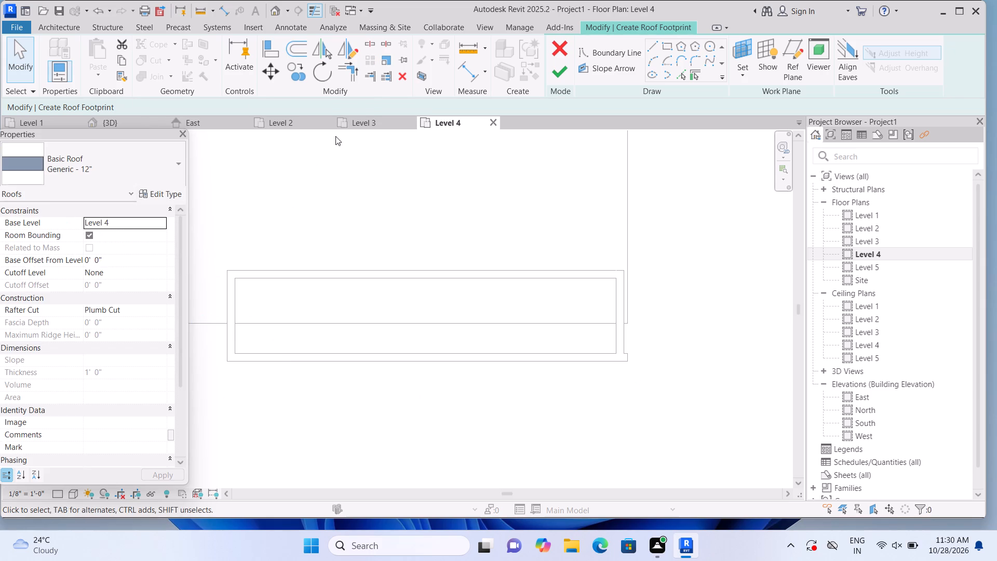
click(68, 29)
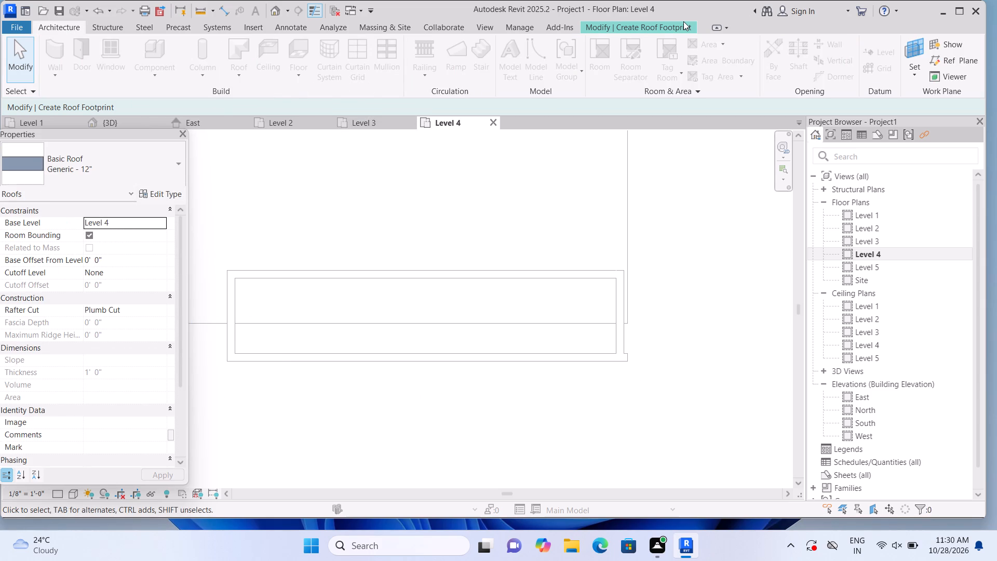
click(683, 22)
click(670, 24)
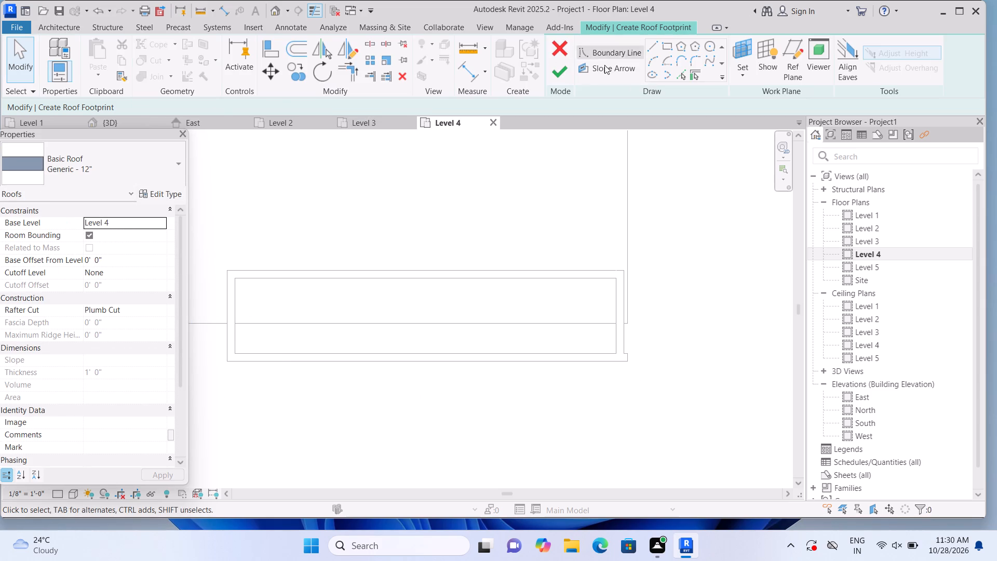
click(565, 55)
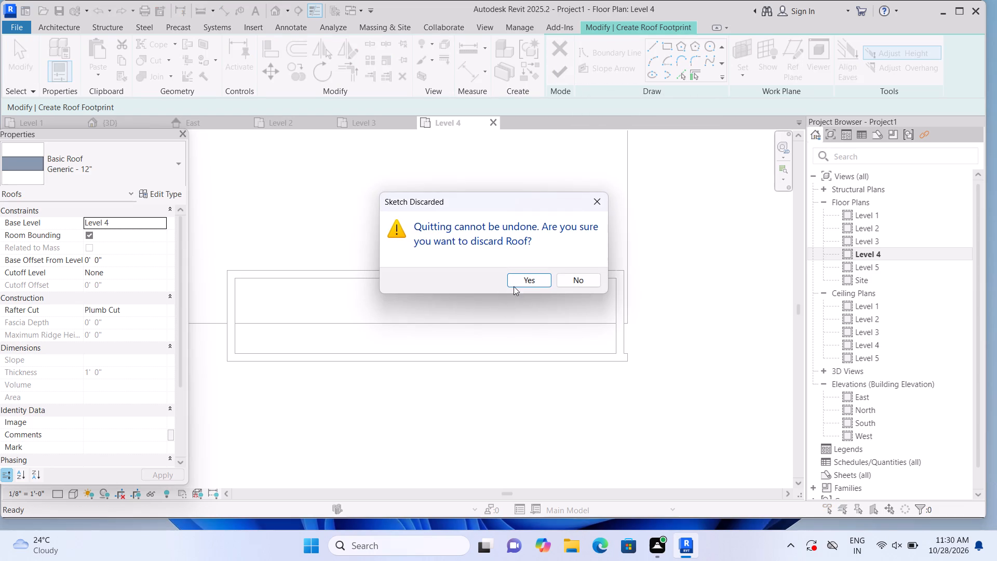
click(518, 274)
Create a rectangular Generic - 12" footprint roof on Level 4 over the wall enclosure's outer faces, about 4'-4 1/2" deep, and check it in 3D.
scroll(428, 257, down, 2)
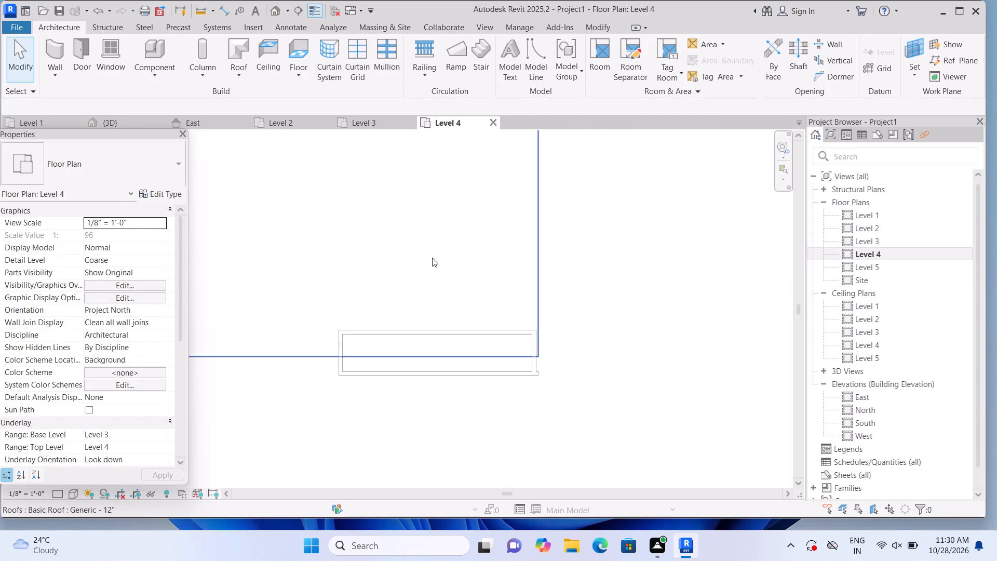
scroll(433, 258, down, 2)
middle_drag(465, 274, 627, 304)
scroll(599, 305, down, 1)
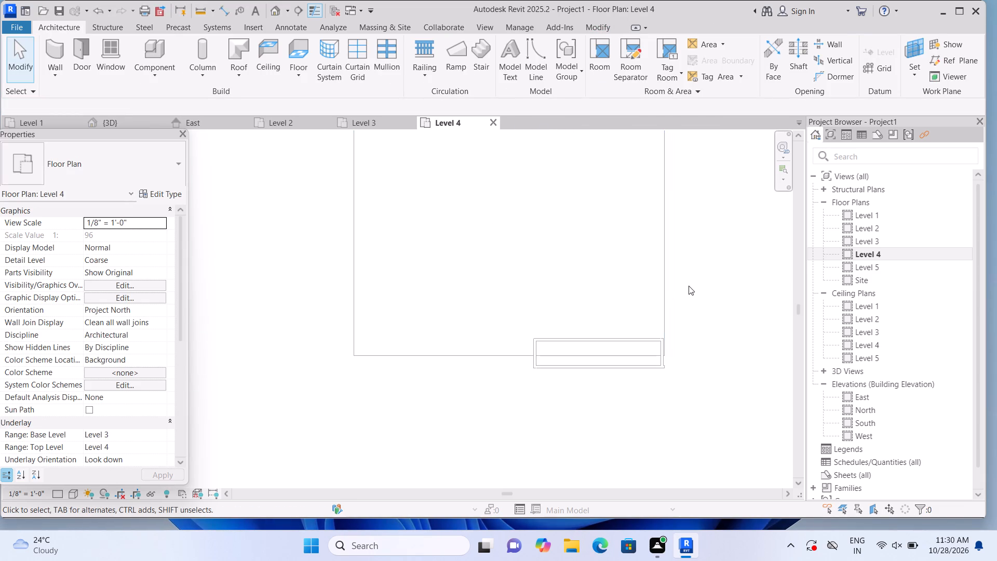
scroll(699, 290, up, 1)
scroll(699, 290, down, 5)
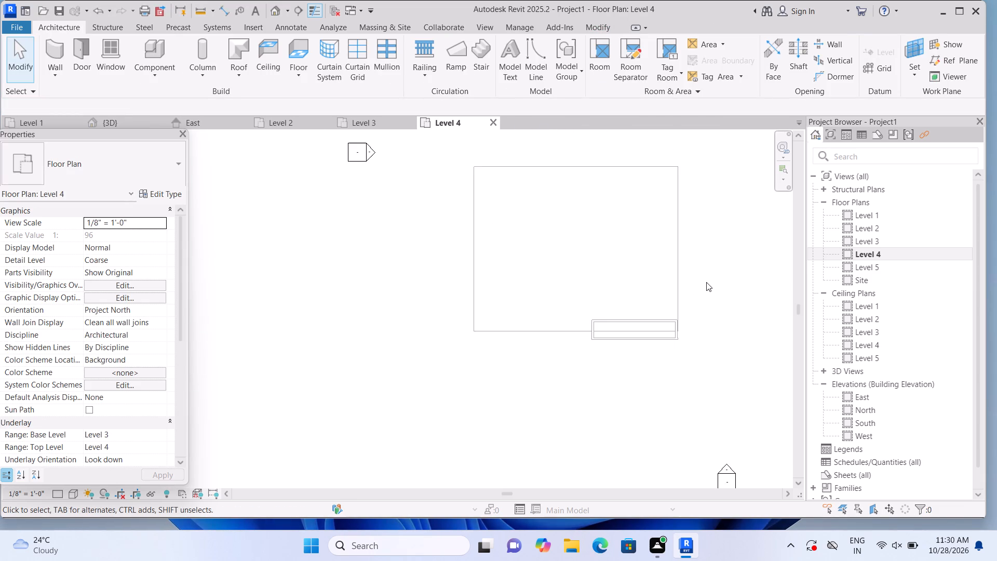
middle_drag(706, 282, 617, 300)
scroll(575, 338, up, 6)
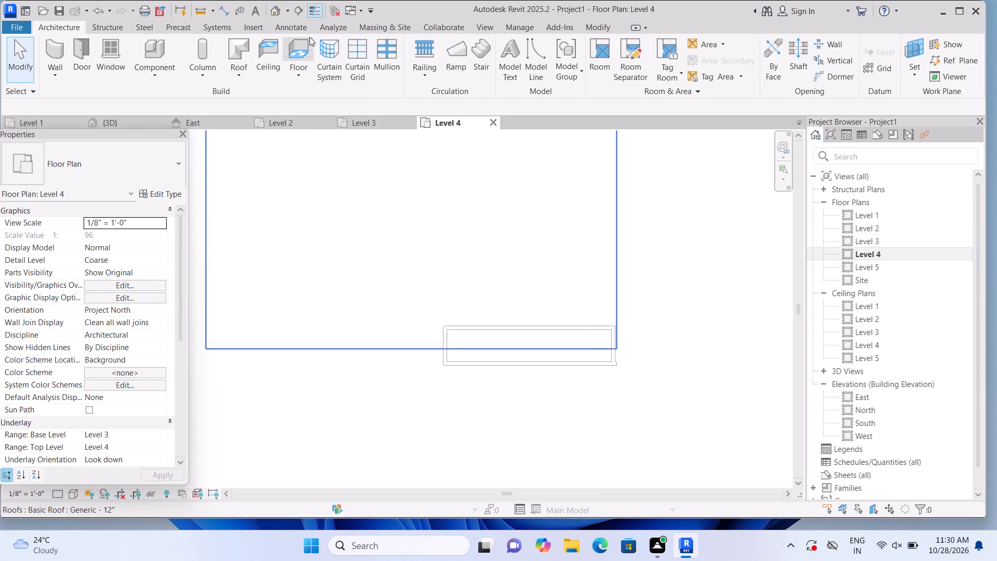
click(238, 76)
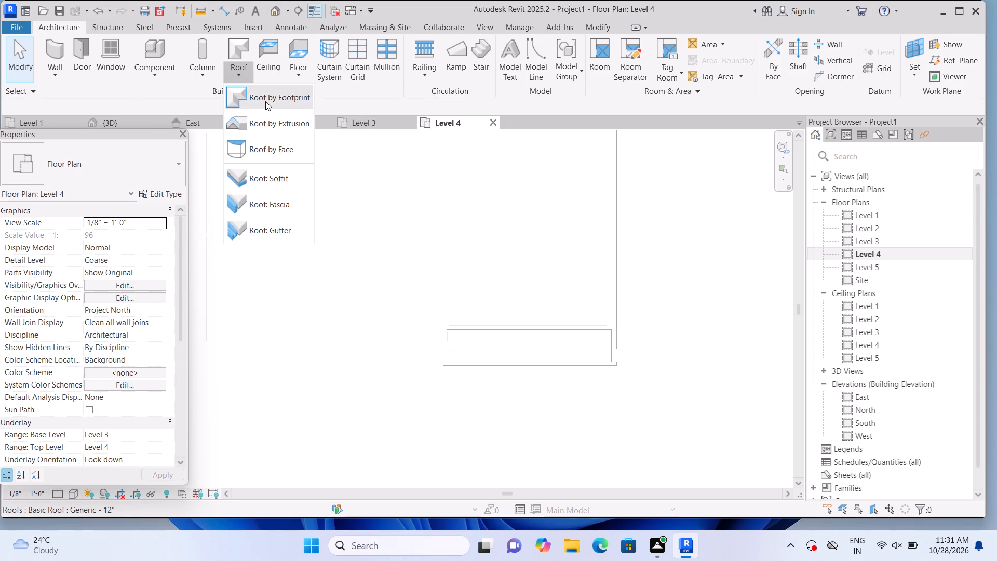
click(265, 101)
scroll(447, 337, up, 5)
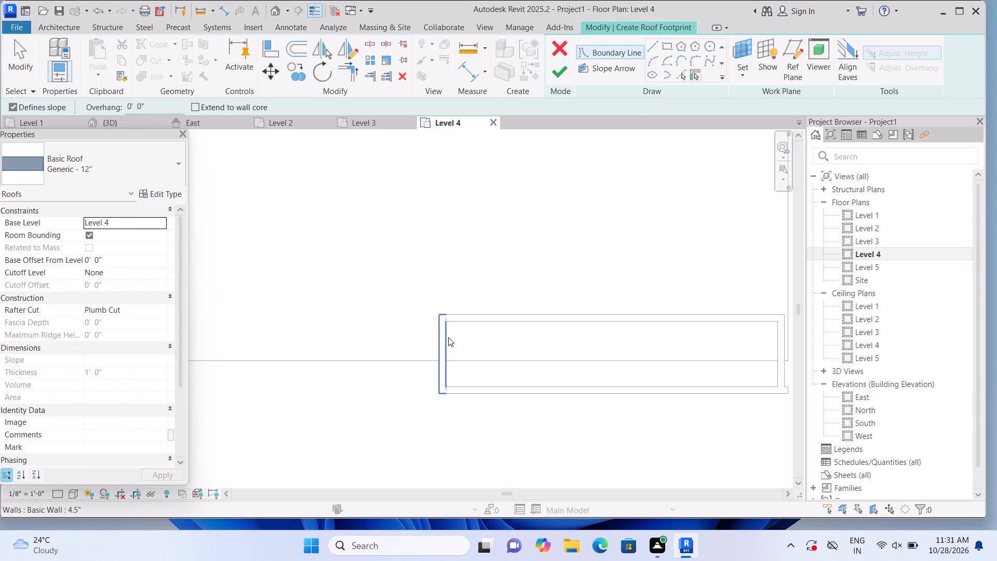
click(665, 44)
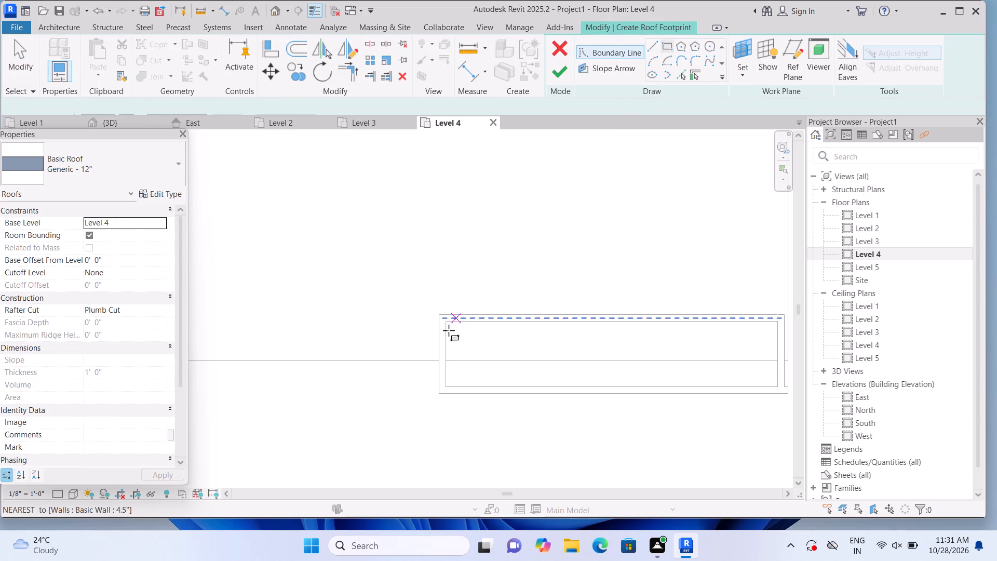
click(439, 313)
scroll(603, 393, up, 1)
middle_drag(609, 397, 504, 393)
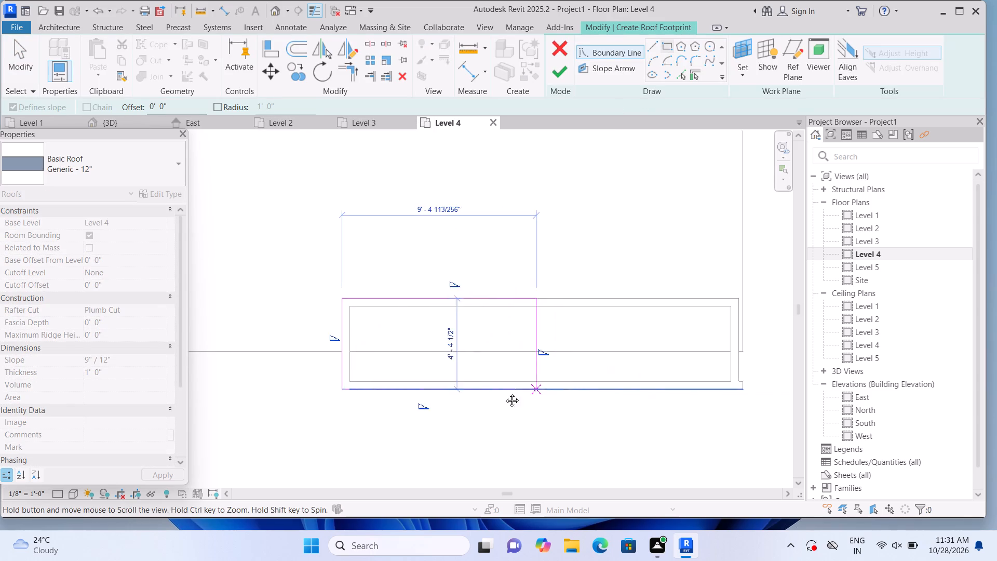
middle_drag(504, 393, 413, 391)
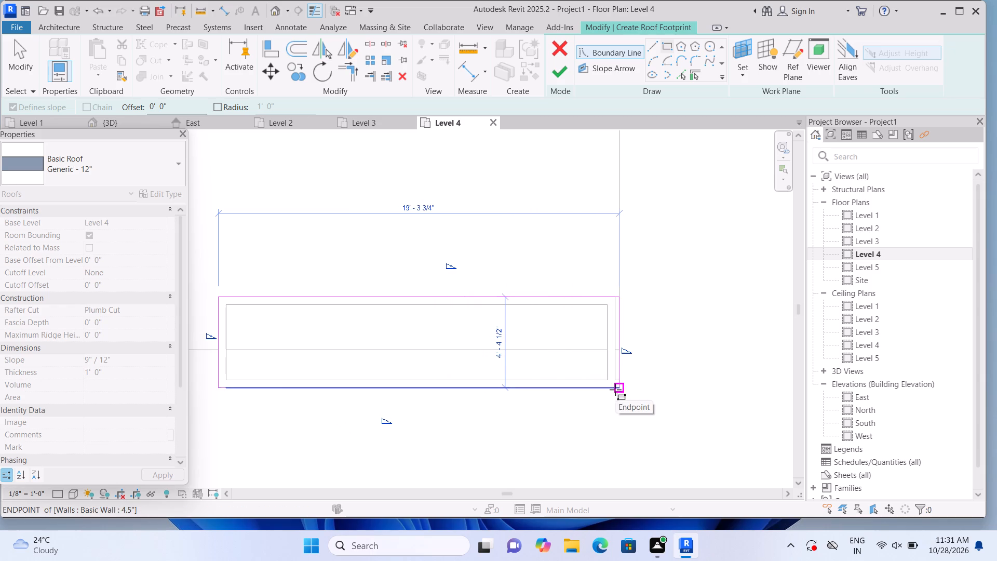
scroll(609, 392, up, 6)
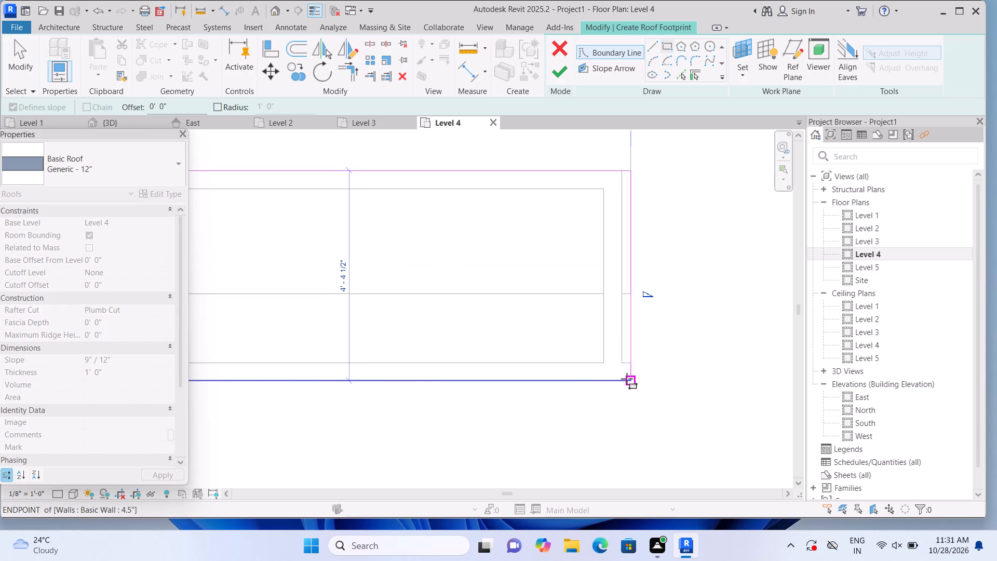
click(622, 379)
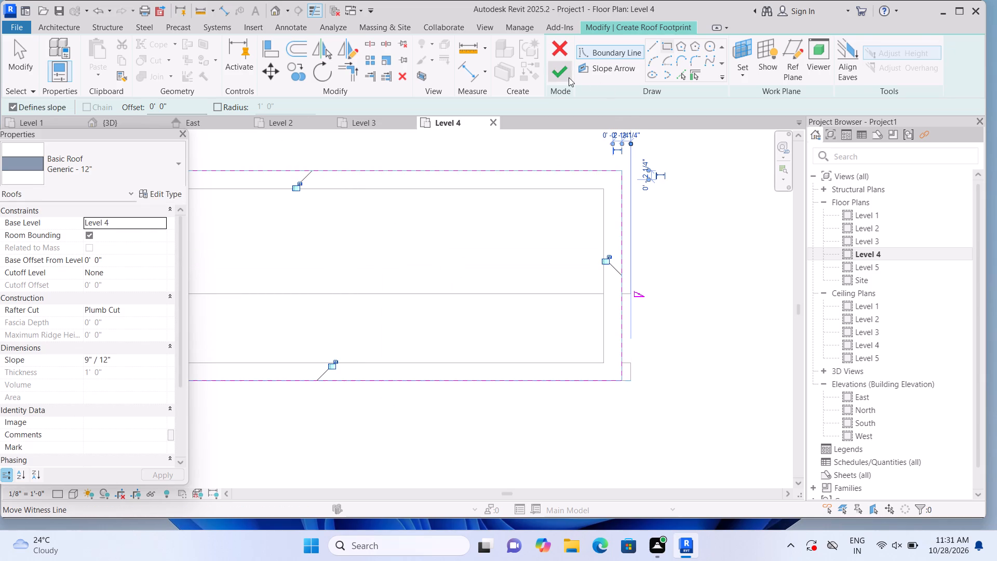
click(569, 77)
scroll(619, 166, down, 3)
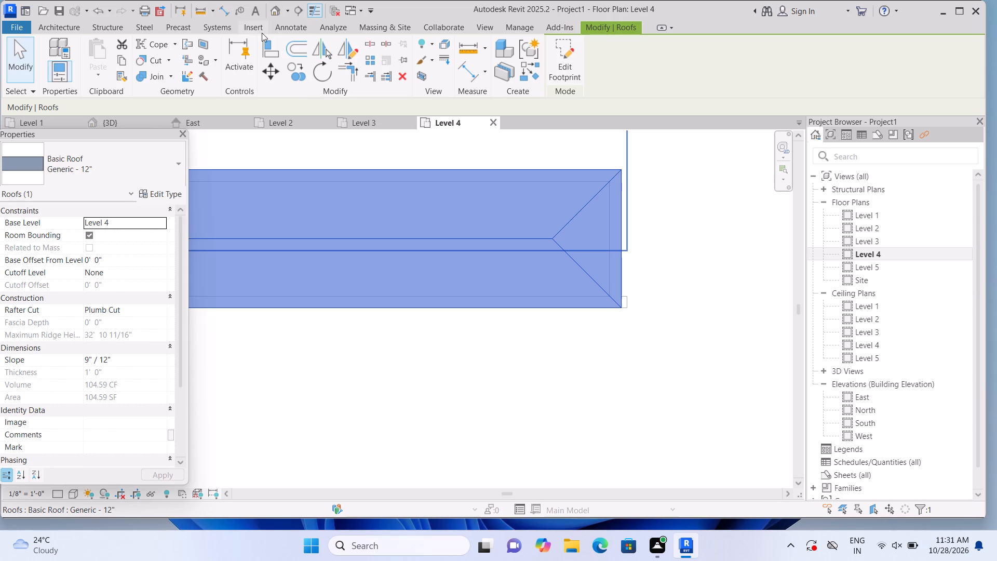
click(273, 10)
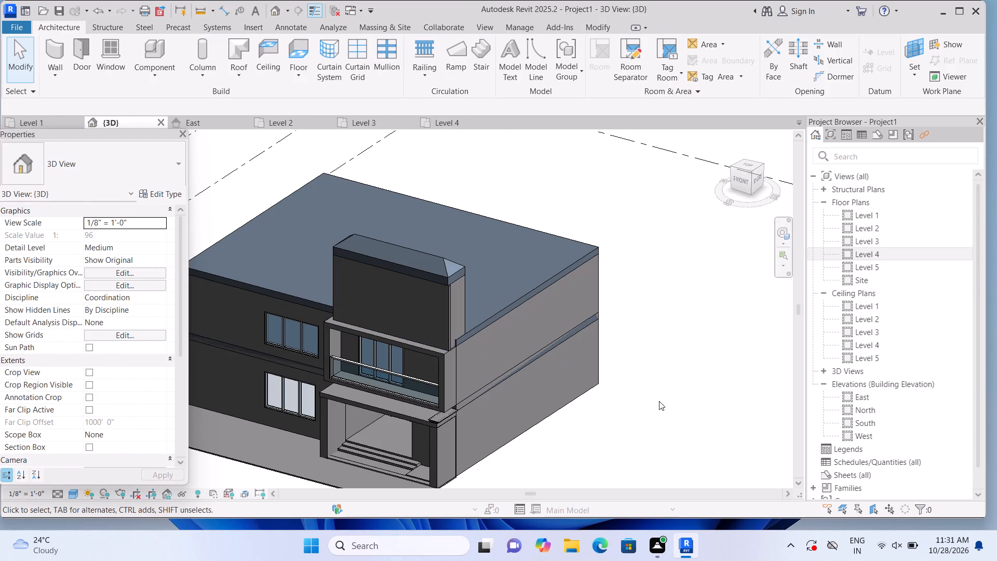
shift+middle_drag(637, 440, 694, 405)
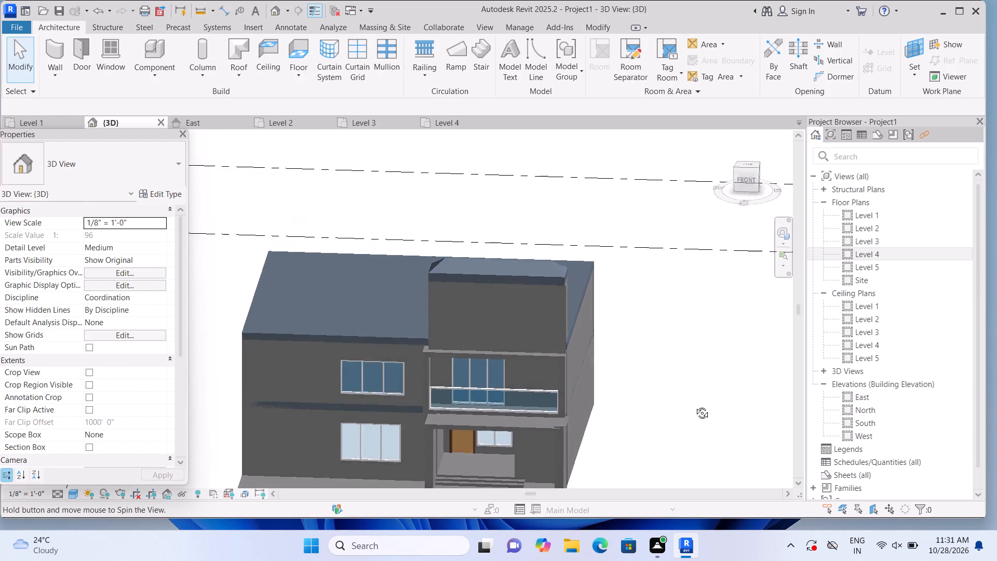
shift+middle_drag(694, 405, 697, 395)
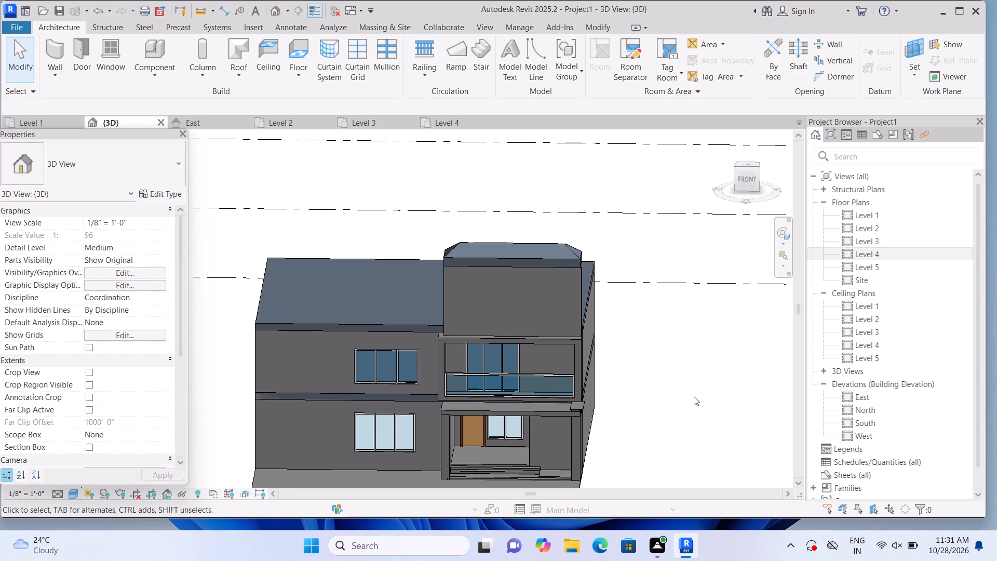